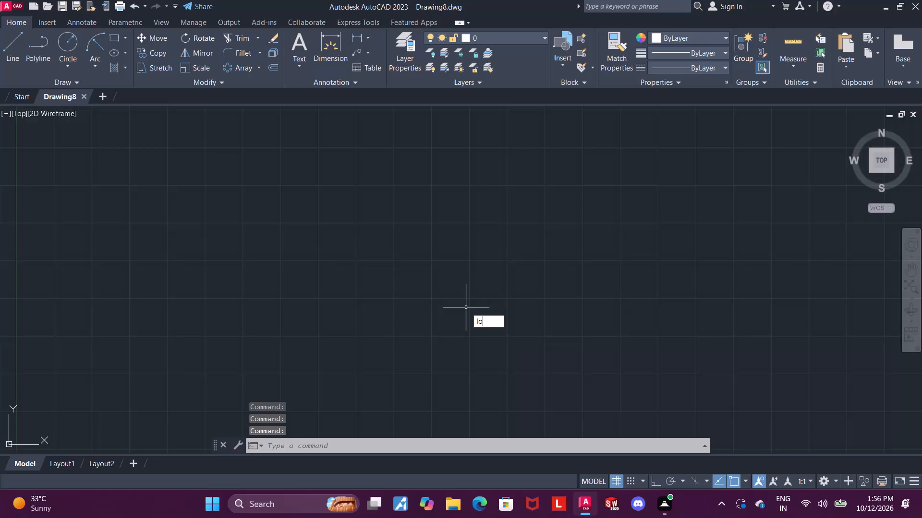
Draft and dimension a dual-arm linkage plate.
Turn on command history logging with LOGFILEON.
{"action": "type", "text": "gfile"}
{"action": "key", "text": "Return"}
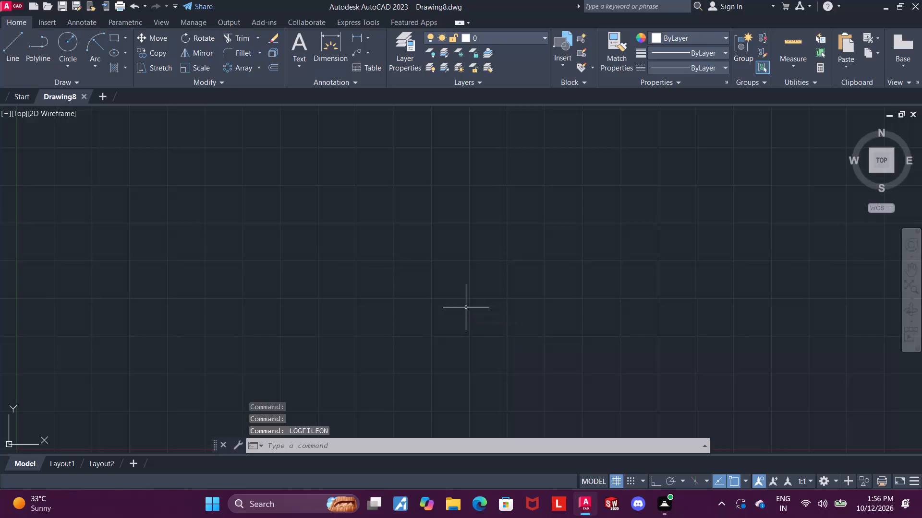
{"action": "key", "text": "Return"}
{"action": "key", "text": "Return"}
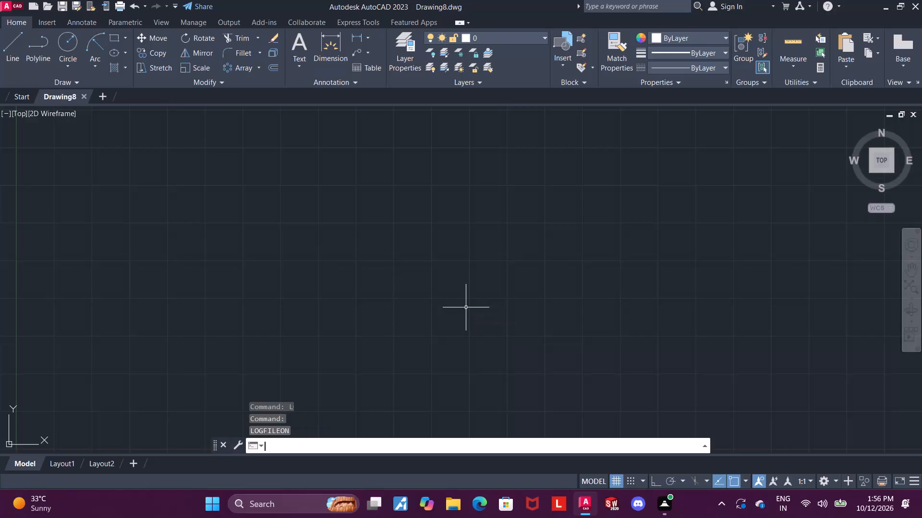
Set the model space limits from 0,0 to 100,100.
{"action": "type", "text": "limits"}
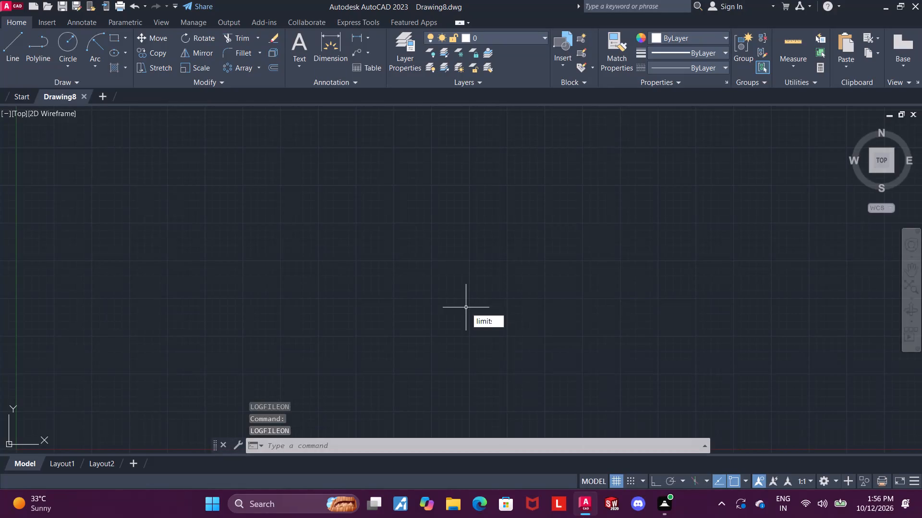
{"action": "key", "text": "Return"}
{"action": "type", "text": "0,0"}
{"action": "key", "text": "Return"}
{"action": "type", "text": "100,100"}
{"action": "key", "text": "Return"}
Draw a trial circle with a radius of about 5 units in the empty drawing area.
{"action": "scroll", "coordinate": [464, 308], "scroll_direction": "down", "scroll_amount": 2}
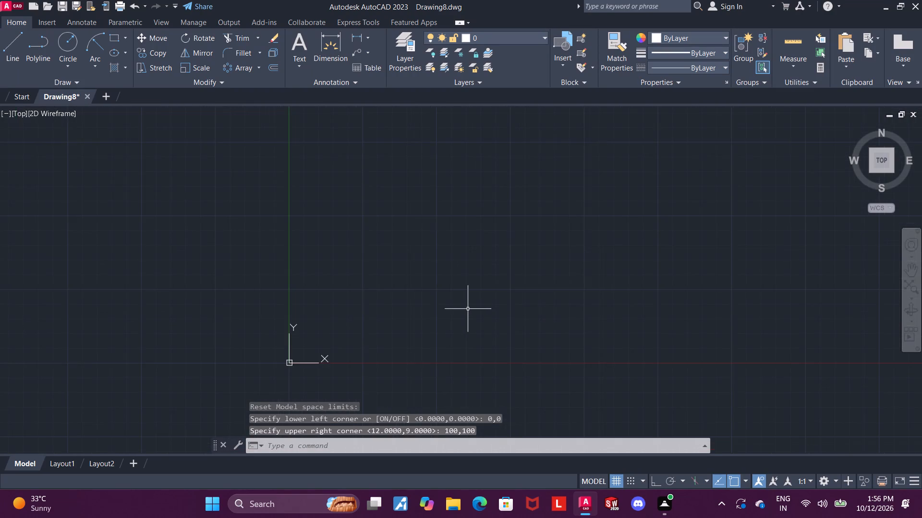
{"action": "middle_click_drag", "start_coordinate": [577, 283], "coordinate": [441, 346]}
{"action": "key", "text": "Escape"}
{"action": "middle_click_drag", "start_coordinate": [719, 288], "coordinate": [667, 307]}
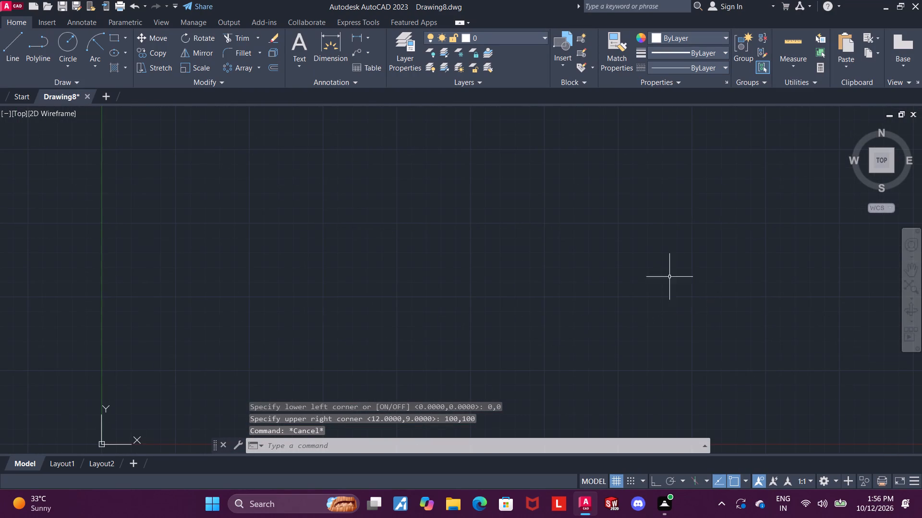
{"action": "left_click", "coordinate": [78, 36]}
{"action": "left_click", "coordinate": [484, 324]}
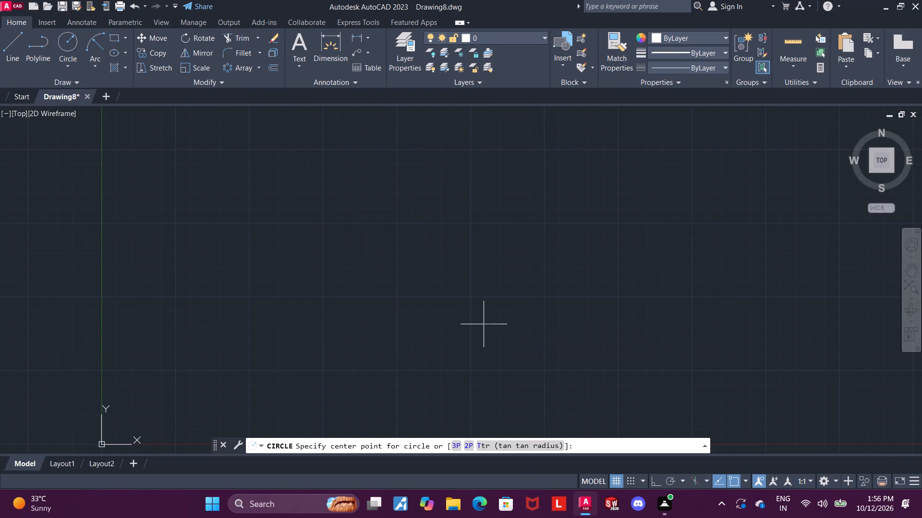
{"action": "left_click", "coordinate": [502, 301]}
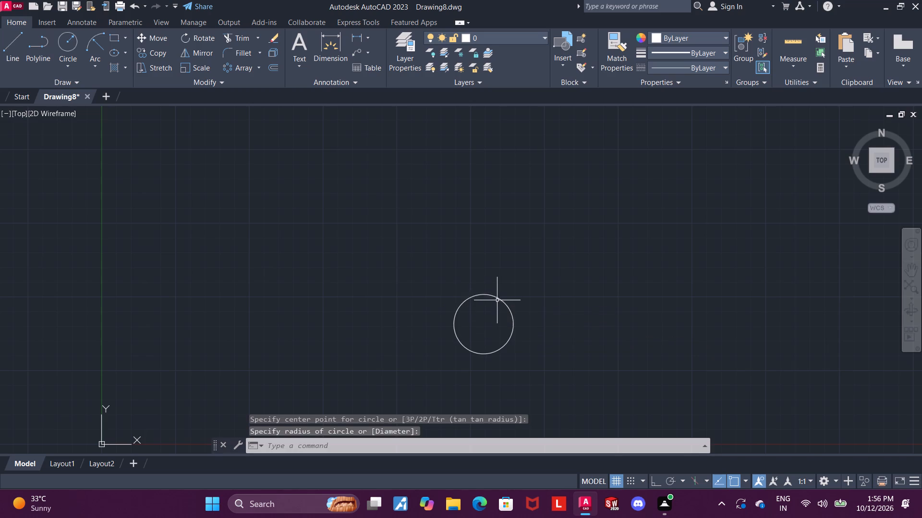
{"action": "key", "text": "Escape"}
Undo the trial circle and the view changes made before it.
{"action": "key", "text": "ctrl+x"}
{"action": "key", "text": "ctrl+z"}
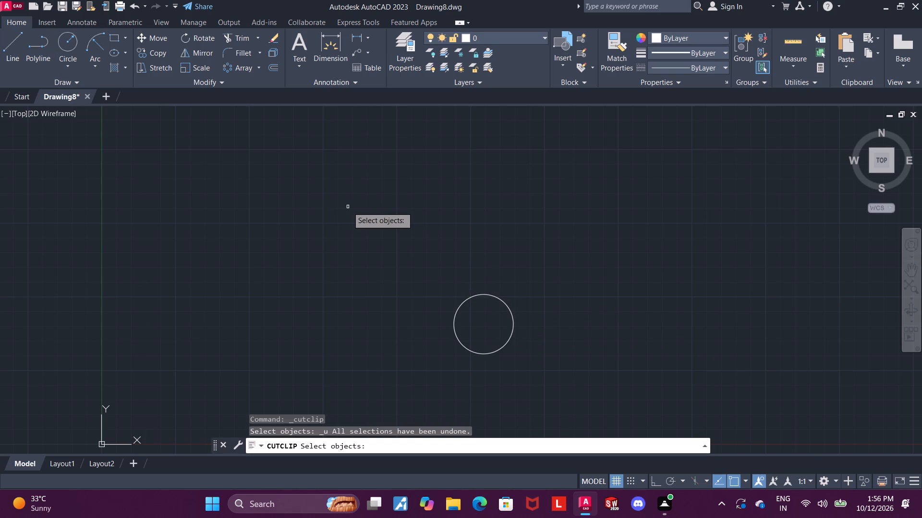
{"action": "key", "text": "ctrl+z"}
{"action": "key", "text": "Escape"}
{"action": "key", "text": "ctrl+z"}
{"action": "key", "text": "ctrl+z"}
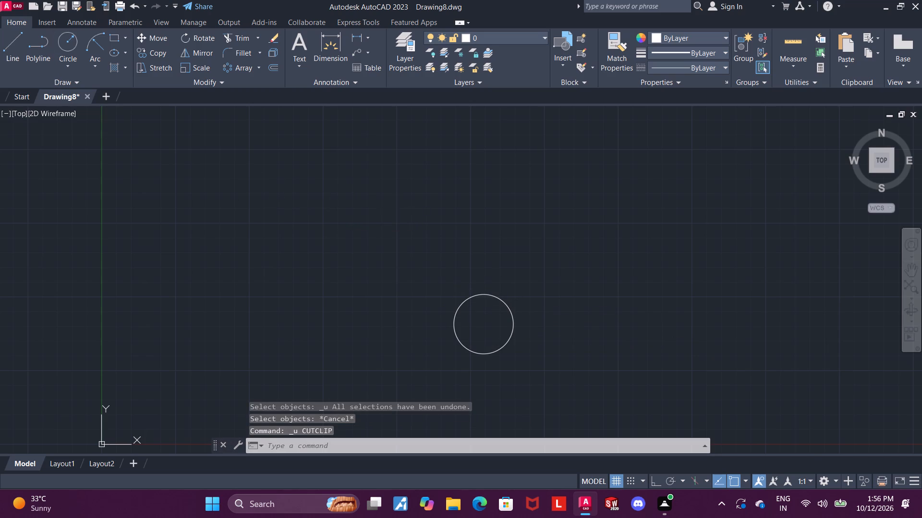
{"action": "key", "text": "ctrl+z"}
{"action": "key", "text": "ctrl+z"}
Enter the model space limits again, with corners at 0,0 and 100,100.
{"action": "scroll", "coordinate": [313, 212], "scroll_direction": "down", "scroll_amount": 2}
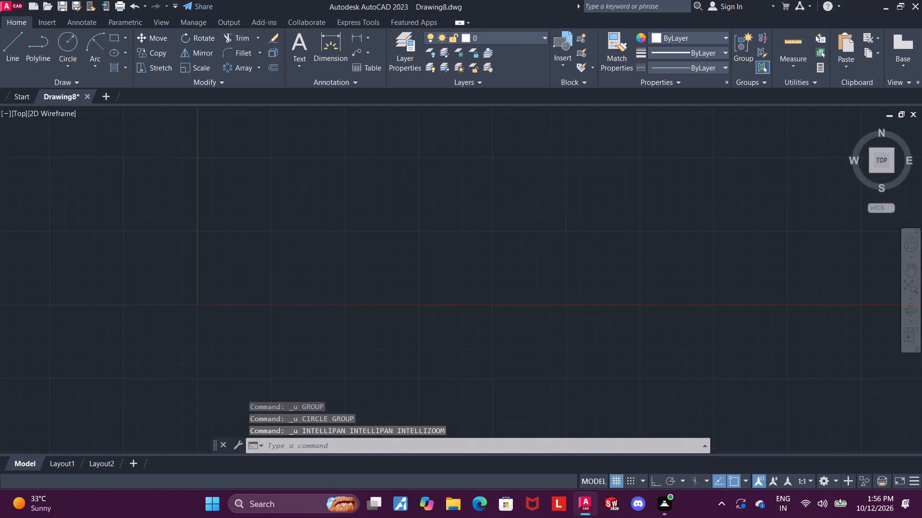
{"action": "scroll", "coordinate": [313, 212], "scroll_direction": "down", "scroll_amount": 1}
{"action": "middle_click_drag", "start_coordinate": [509, 240], "coordinate": [463, 296]}
{"action": "scroll", "coordinate": [505, 275], "scroll_direction": "down", "scroll_amount": 1}
{"action": "middle_click_drag", "start_coordinate": [657, 259], "coordinate": [552, 315]}
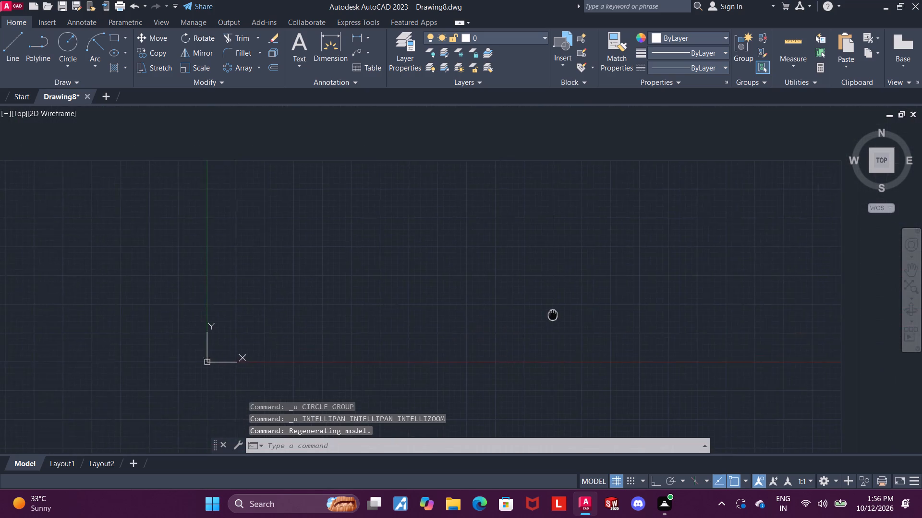
{"action": "middle_click_drag", "start_coordinate": [552, 315], "coordinate": [490, 342]}
{"action": "scroll", "coordinate": [568, 302], "scroll_direction": "down", "scroll_amount": 1}
{"action": "middle_click_drag", "start_coordinate": [593, 295], "coordinate": [494, 336]}
{"action": "key", "text": "Escape"}
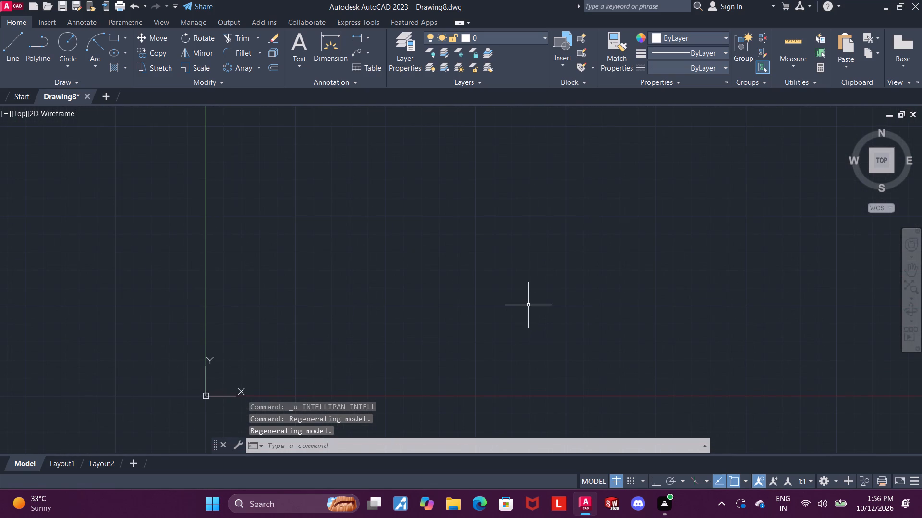
{"action": "type", "text": "limits"}
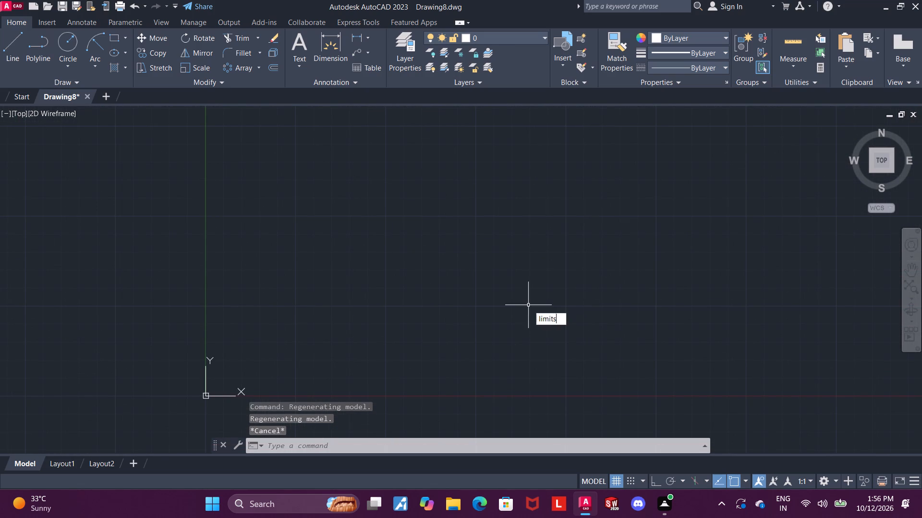
{"action": "key", "text": "Return"}
{"action": "type", "text": "0,0"}
{"action": "key", "text": "Return"}
{"action": "type", "text": "100,100"}
{"action": "key", "text": "Return"}
{"action": "key", "text": "Escape"}
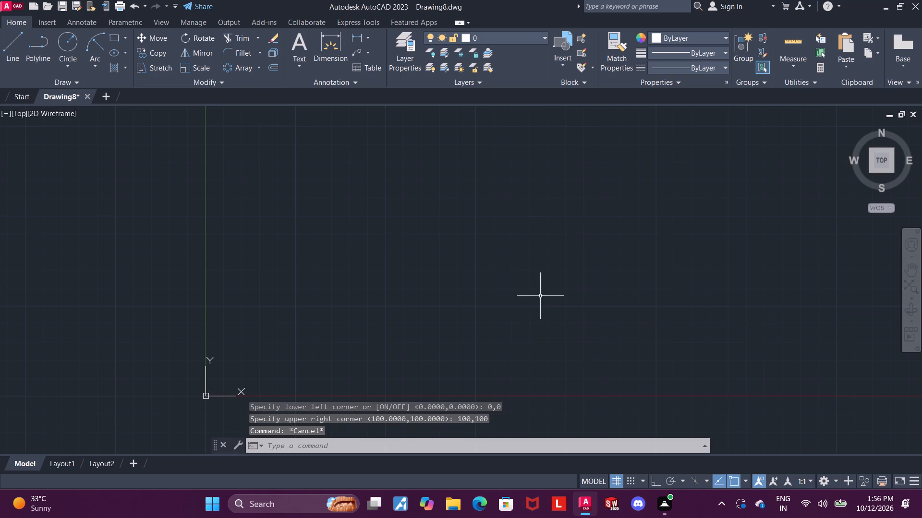
Draw a circle of radius 20 in open space above and to the right of the origin.
{"action": "scroll", "coordinate": [548, 292], "scroll_direction": "down", "scroll_amount": 2}
{"action": "middle_click_drag", "start_coordinate": [665, 276], "coordinate": [351, 386]}
{"action": "middle_click_drag", "start_coordinate": [488, 340], "coordinate": [482, 330]}
{"action": "scroll", "coordinate": [466, 323], "scroll_direction": "down", "scroll_amount": 1}
{"action": "middle_click_drag", "start_coordinate": [531, 319], "coordinate": [358, 349]}
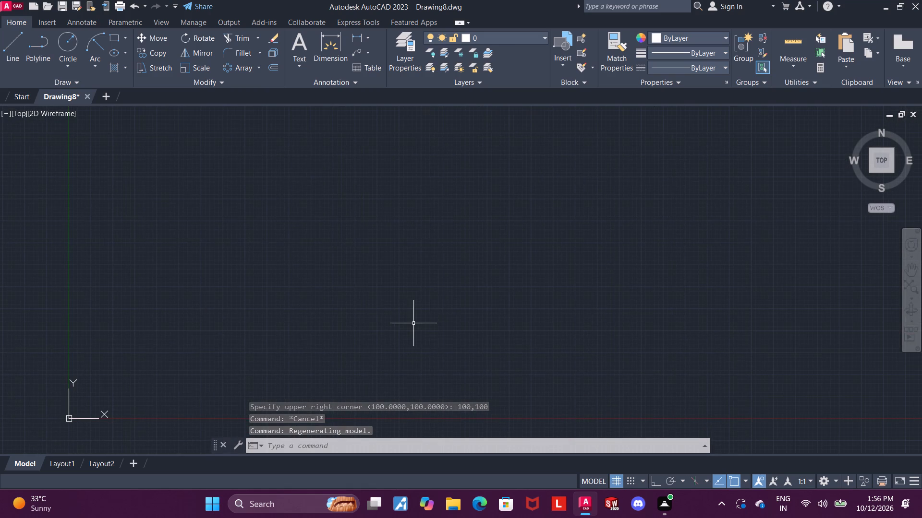
{"action": "left_click", "coordinate": [61, 49]}
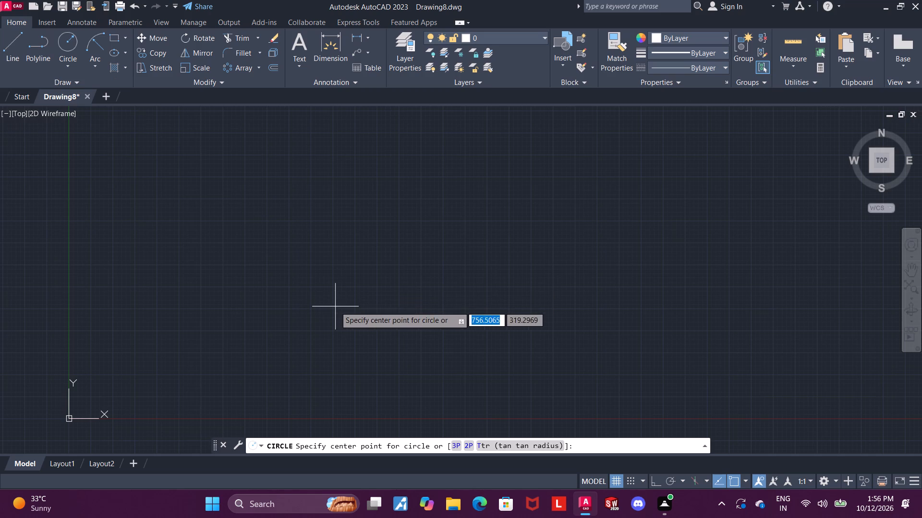
{"action": "left_click", "coordinate": [268, 320]}
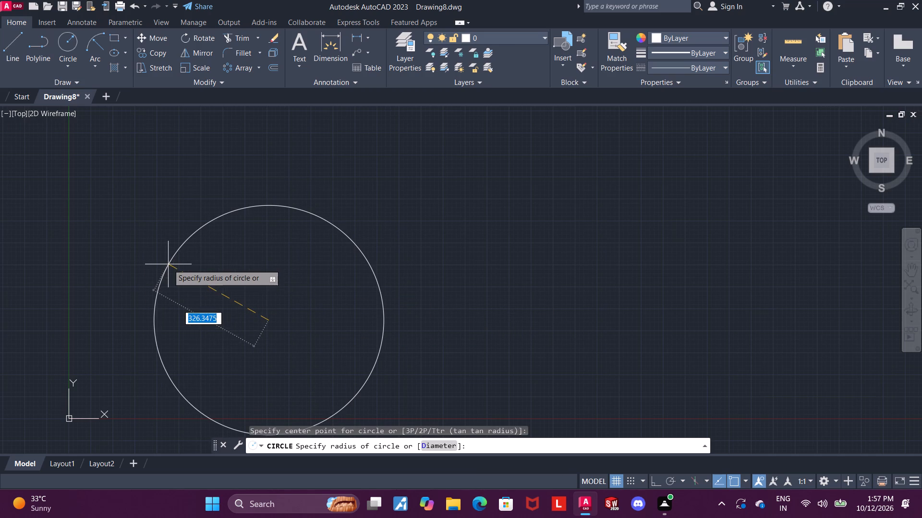
{"action": "scroll", "coordinate": [168, 264], "scroll_direction": "up", "scroll_amount": 1}
{"action": "scroll", "coordinate": [168, 264], "scroll_direction": "down", "scroll_amount": 1}
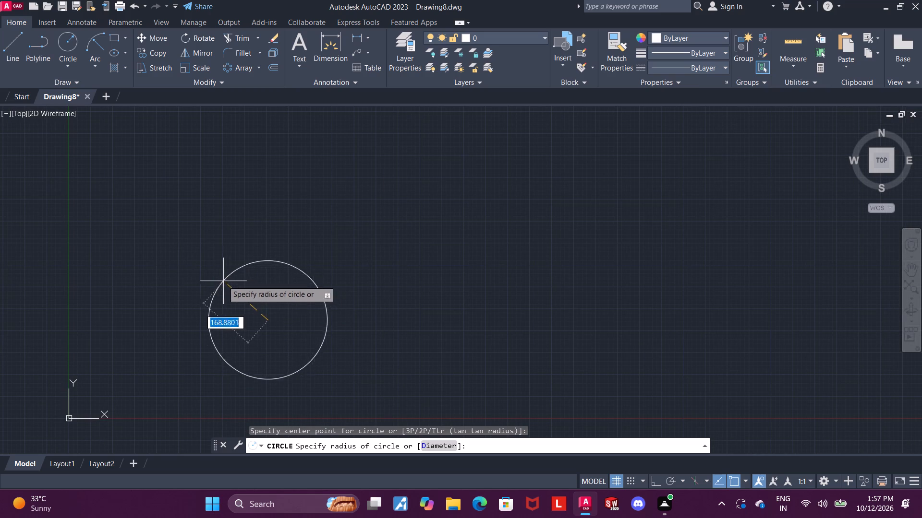
{"action": "key", "text": "d"}
{"action": "key", "text": "BackSpace"}
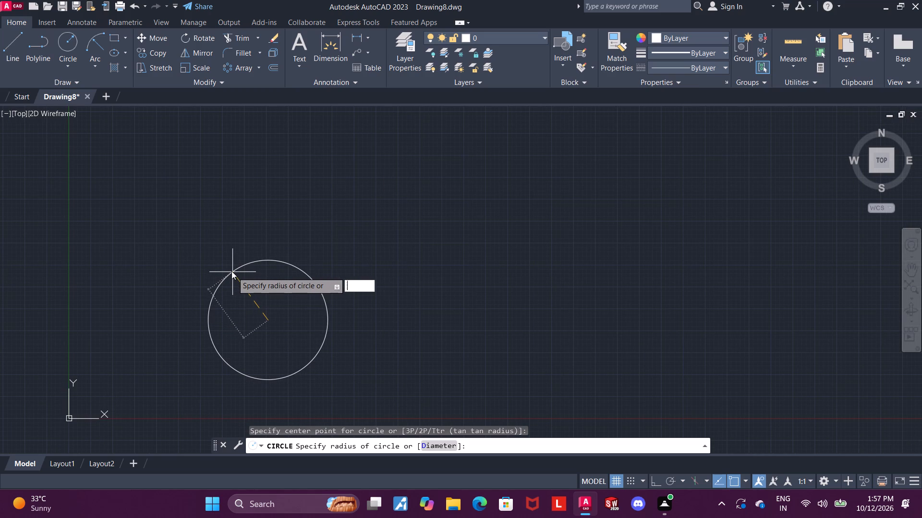
{"action": "type", "text": "20"}
{"action": "key", "text": "Return"}
{"action": "key", "text": "Escape"}
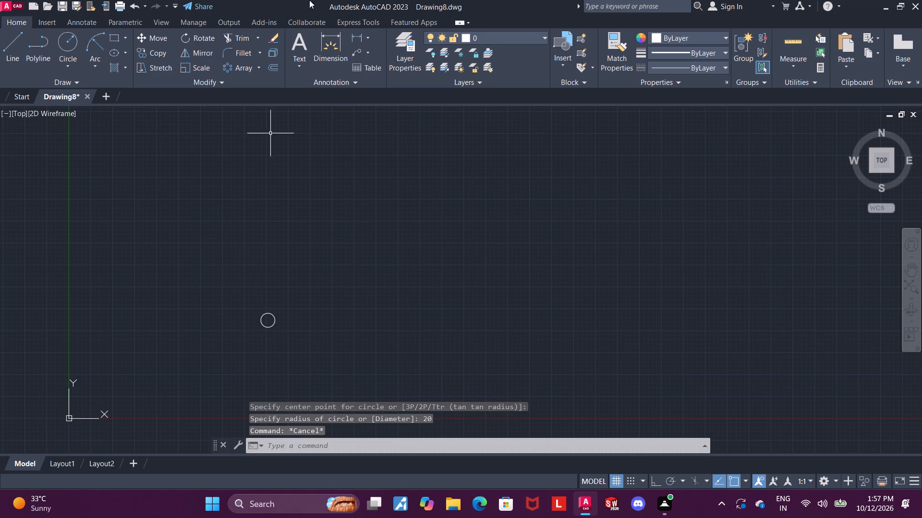
Draw a circle of diameter 20 concentric with the radius 20 circle.
{"action": "scroll", "coordinate": [278, 334], "scroll_direction": "up", "scroll_amount": 2}
{"action": "scroll", "coordinate": [211, 299], "scroll_direction": "up", "scroll_amount": 1}
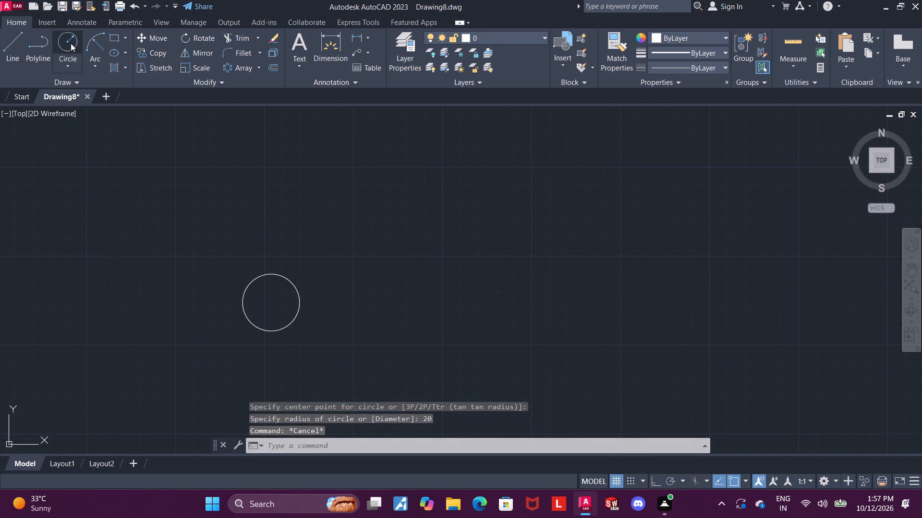
{"action": "left_click", "coordinate": [71, 43]}
{"action": "scroll", "coordinate": [280, 311], "scroll_direction": "up", "scroll_amount": 1}
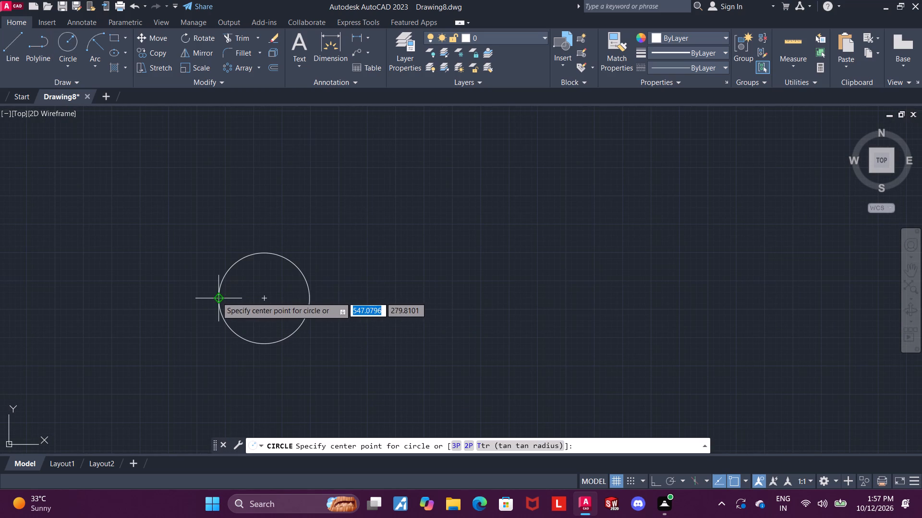
{"action": "left_click", "coordinate": [261, 297]}
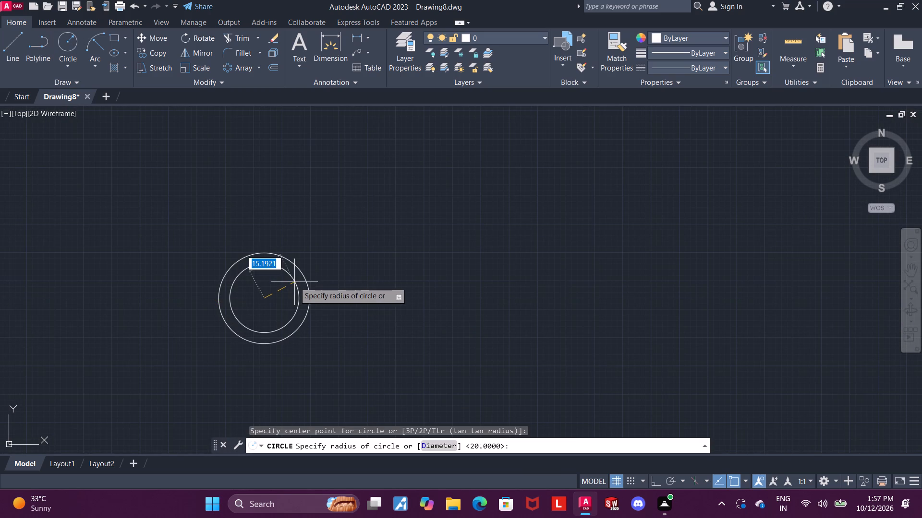
{"action": "key", "text": "d"}
{"action": "key", "text": "Return"}
{"action": "type", "text": "20"}
{"action": "key", "text": "Return"}
{"action": "key", "text": "Escape"}
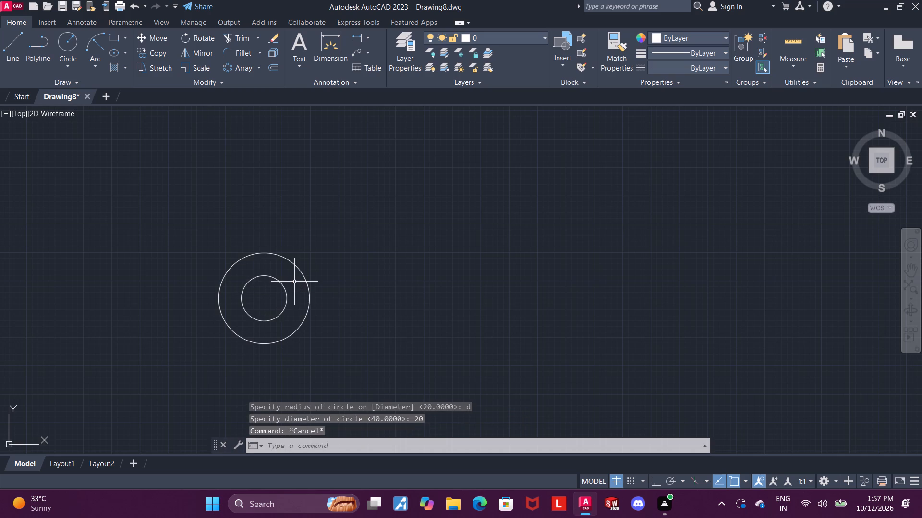
Draw a vertical line 70 units upward from the common centre of the two circles, with Ortho on.
{"action": "scroll", "coordinate": [294, 281], "scroll_direction": "down", "scroll_amount": 1}
{"action": "middle_click_drag", "start_coordinate": [317, 260], "coordinate": [320, 272]}
{"action": "left_click", "coordinate": [10, 36]}
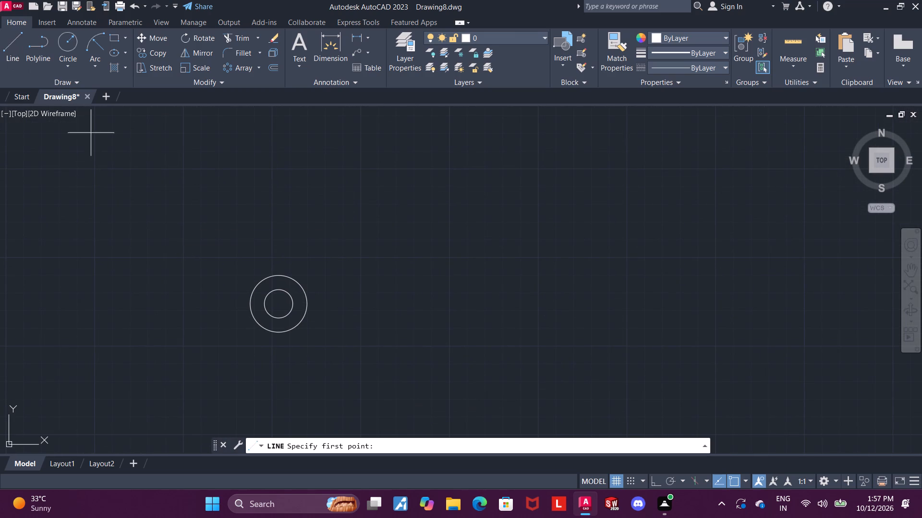
{"action": "scroll", "coordinate": [279, 304], "scroll_direction": "up", "scroll_amount": 2}
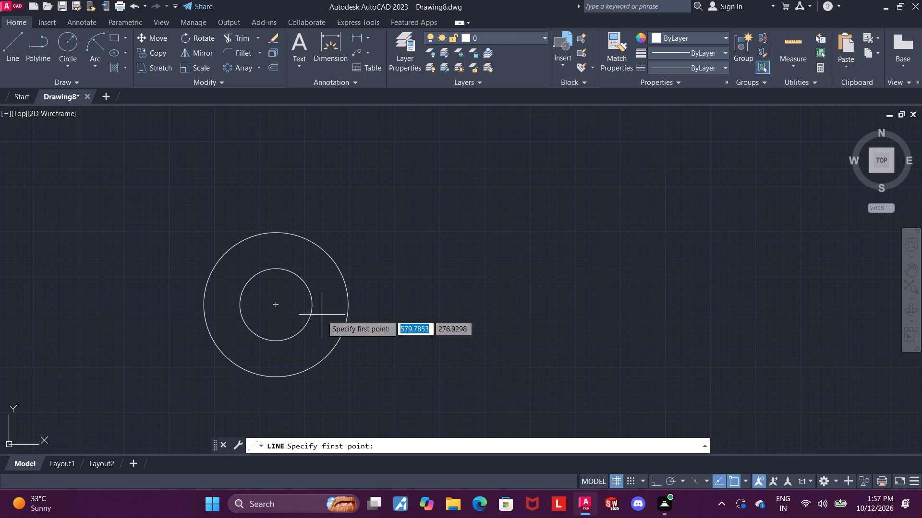
{"action": "left_click", "coordinate": [276, 306]}
{"action": "scroll", "coordinate": [277, 304], "scroll_direction": "down", "scroll_amount": 2}
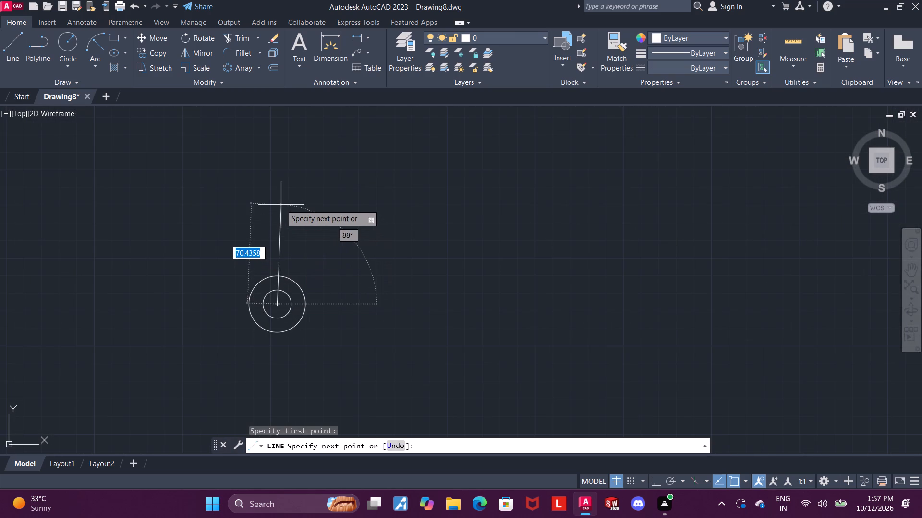
{"action": "key", "text": "F8"}
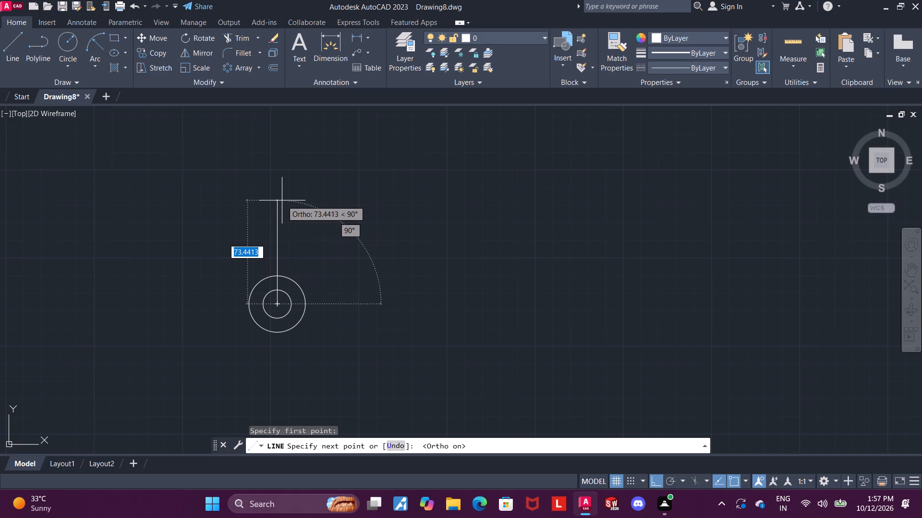
{"action": "type", "text": "70"}
{"action": "key", "text": "Return"}
{"action": "key", "text": "Escape"}
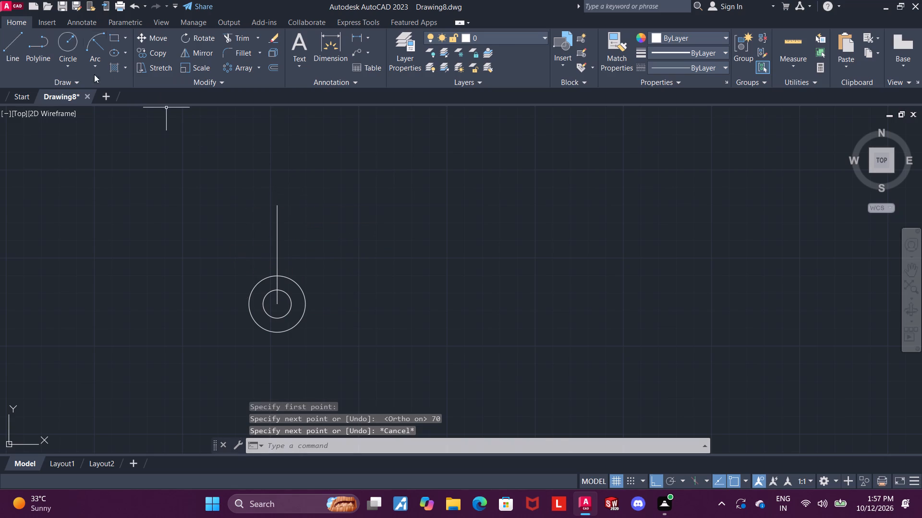
Draw a circle of diameter 80 centred on the upper end of the vertical line.
{"action": "left_click", "coordinate": [66, 44]}
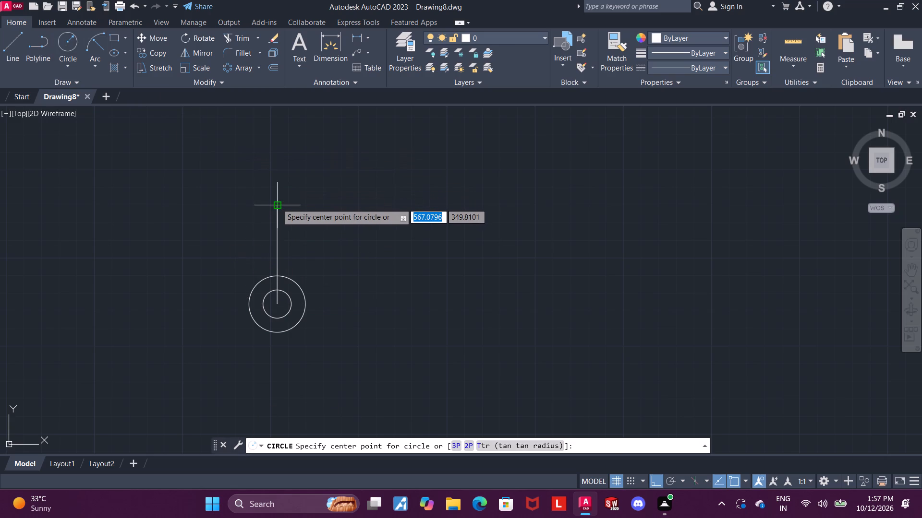
{"action": "left_click", "coordinate": [277, 203]}
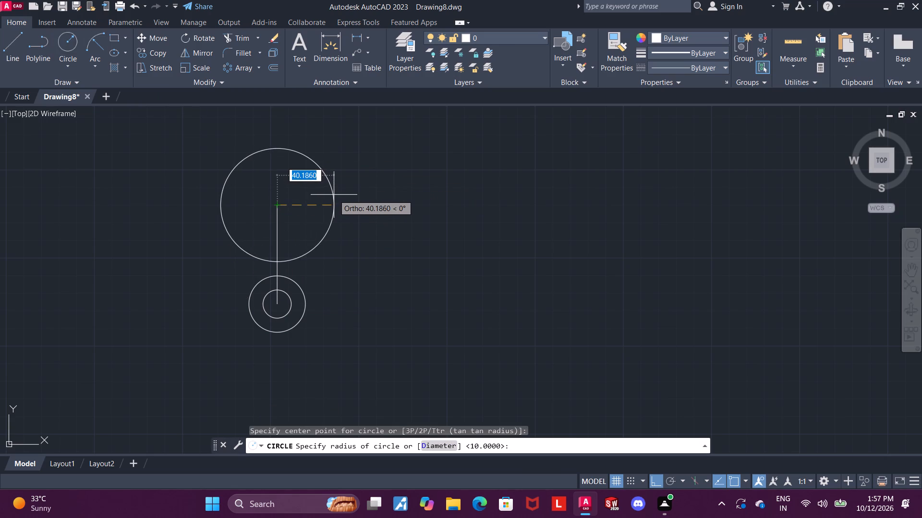
{"action": "key", "text": "d"}
{"action": "key", "text": "Return"}
{"action": "type", "text": "80"}
{"action": "key", "text": "Return"}
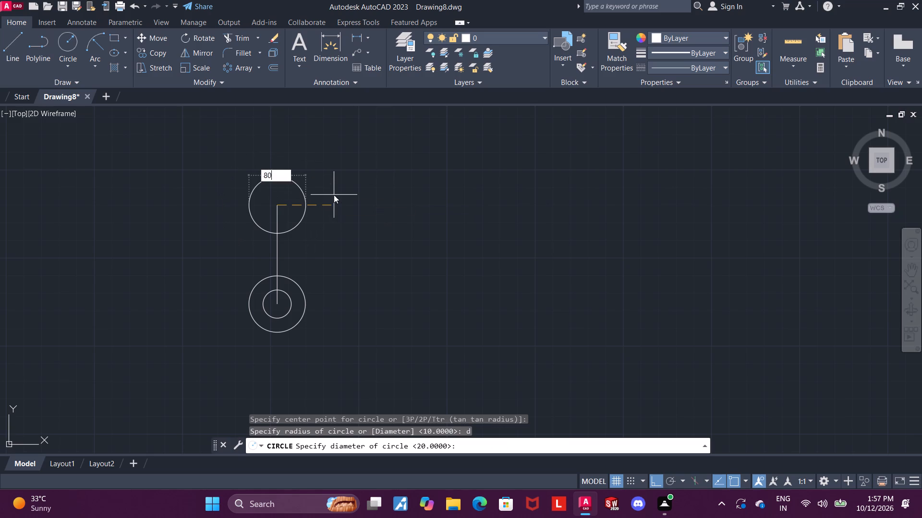
{"action": "key", "text": "Escape"}
{"action": "key", "text": "Escape"}
{"action": "key", "text": "Escape"}
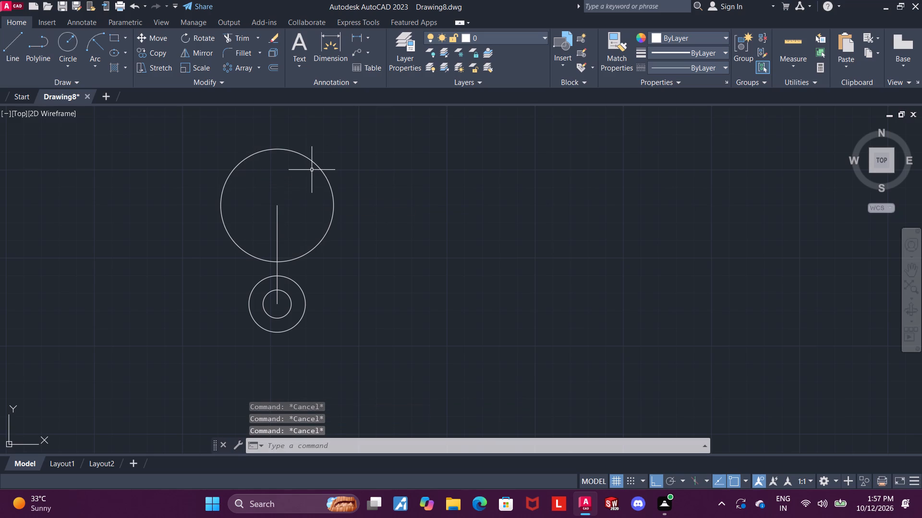
Draw a circle of diameter 30 concentric with the diameter 80 circle.
{"action": "left_click", "coordinate": [65, 38]}
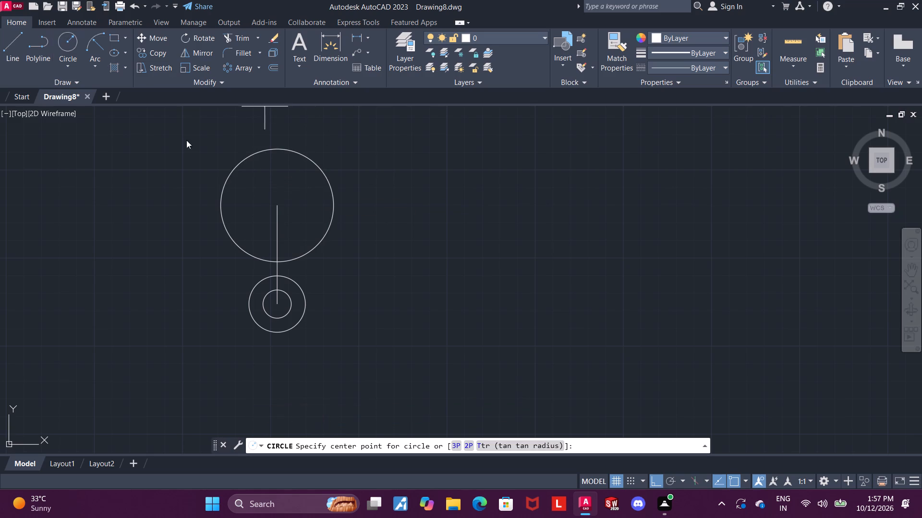
{"action": "left_click", "coordinate": [280, 206]}
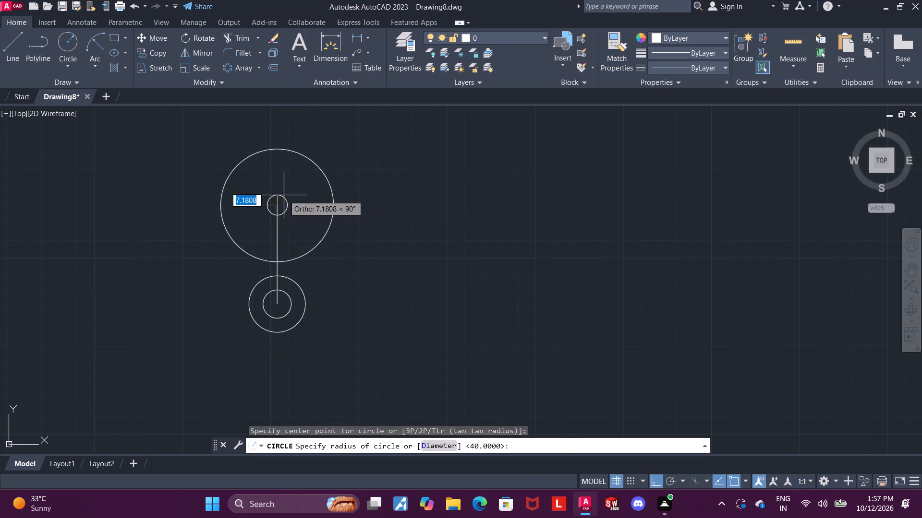
{"action": "key", "text": "d"}
{"action": "key", "text": "Return"}
{"action": "type", "text": "30"}
{"action": "key", "text": "Return"}
{"action": "key", "text": "Escape"}
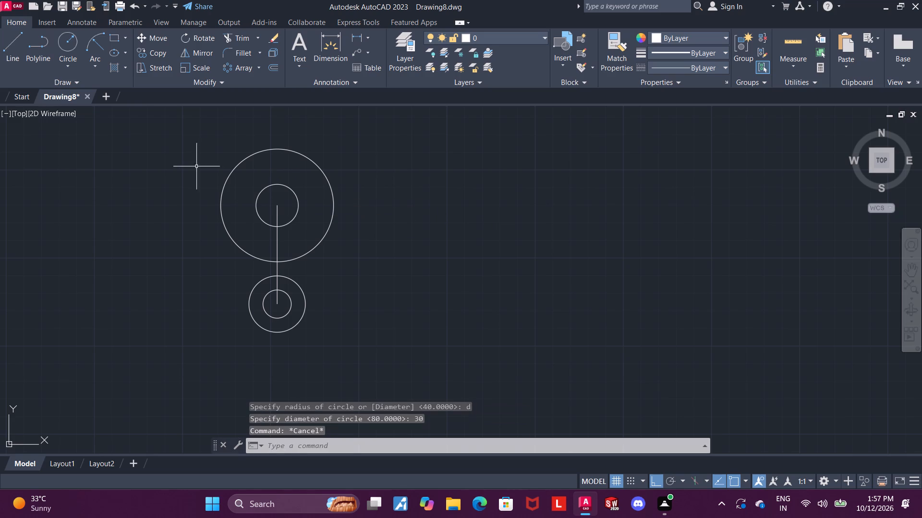
Draw a circle of diameter 60 concentric with the diameter 80 and diameter 30 circles.
{"action": "left_click", "coordinate": [72, 43]}
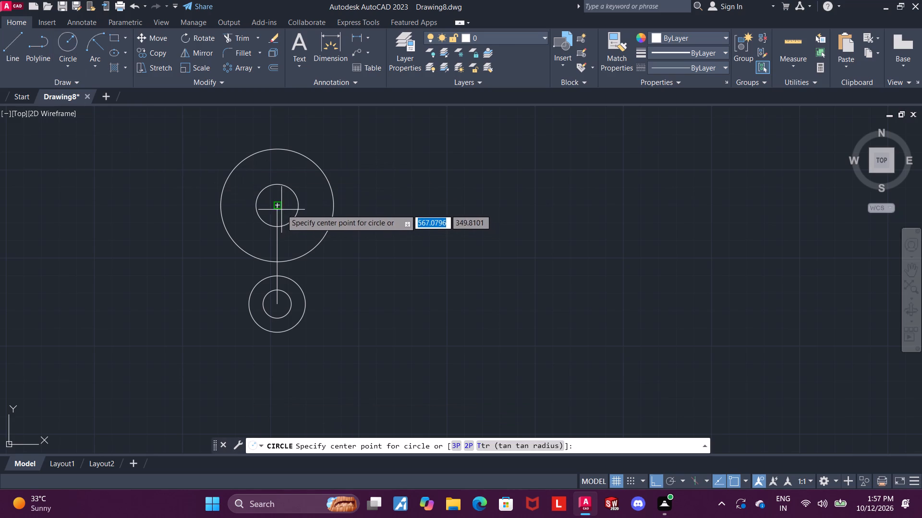
{"action": "left_click", "coordinate": [278, 206]}
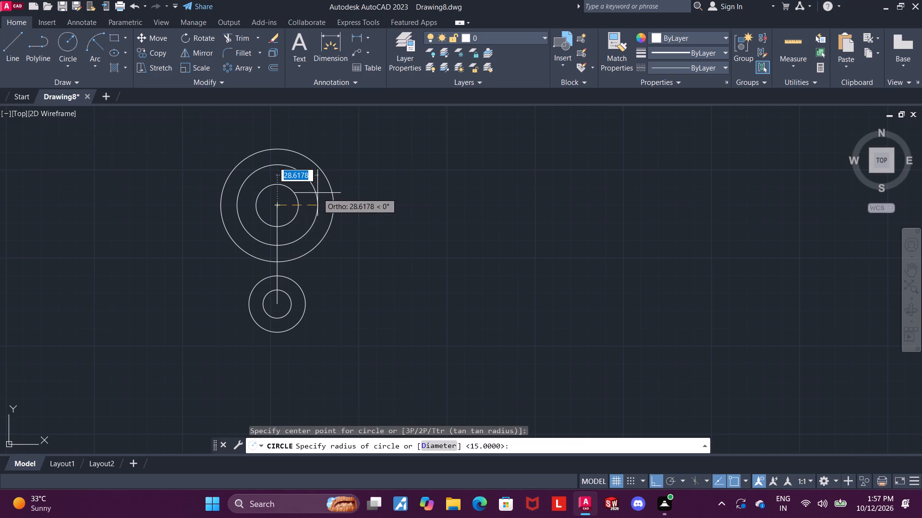
{"action": "key", "text": "d"}
{"action": "key", "text": "Return"}
{"action": "type", "text": "60"}
{"action": "key", "text": "Return"}
{"action": "key", "text": "Escape"}
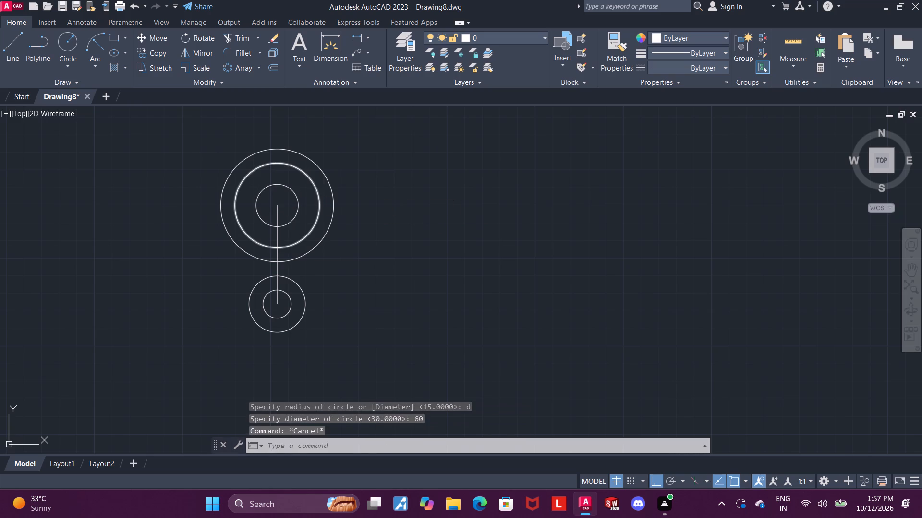
Load the ACAD_ISO04W100 (ISO long-dash dot) linetype into the drawing.
{"action": "left_click", "coordinate": [317, 193]}
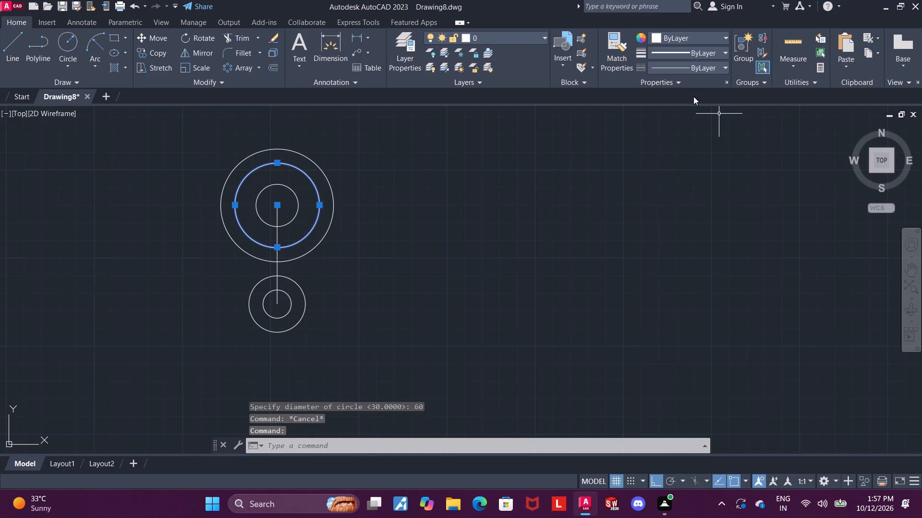
{"action": "left_click", "coordinate": [679, 70]}
{"action": "left_click", "coordinate": [691, 122]}
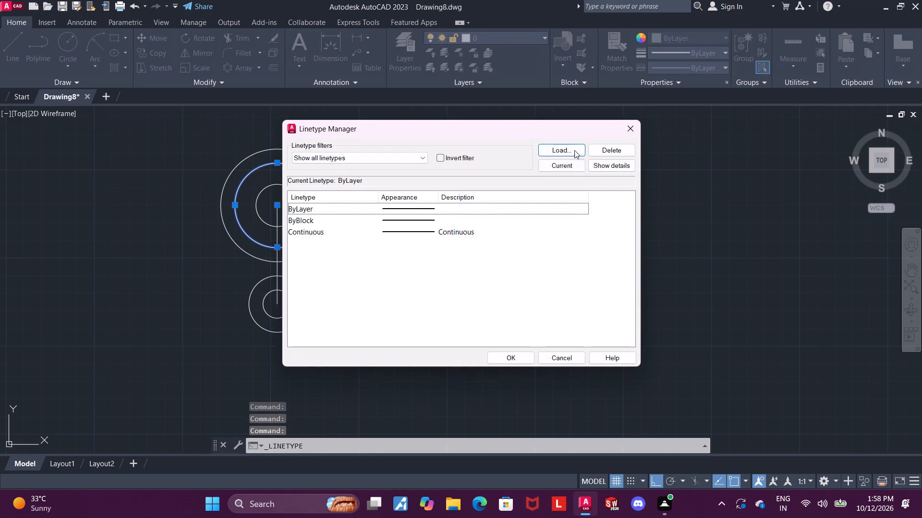
{"action": "left_click", "coordinate": [575, 148]}
{"action": "double_click", "coordinate": [518, 246]}
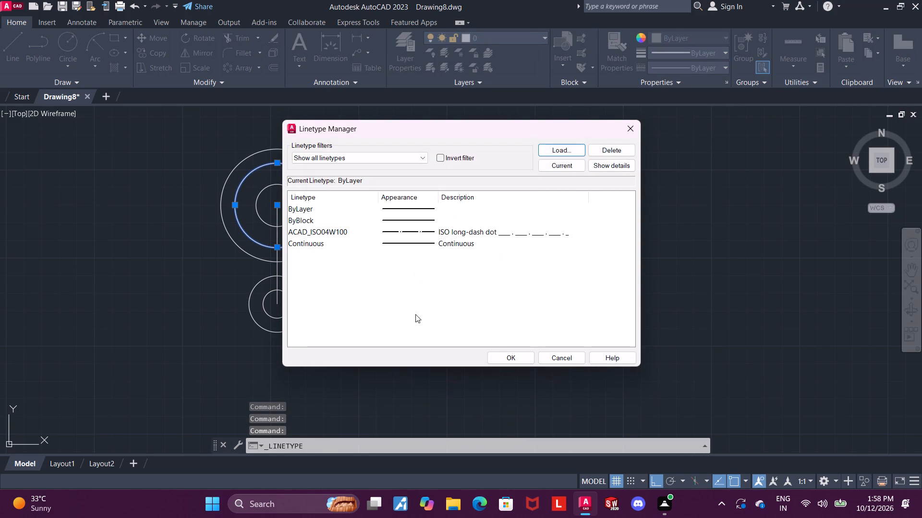
{"action": "left_click", "coordinate": [497, 361]}
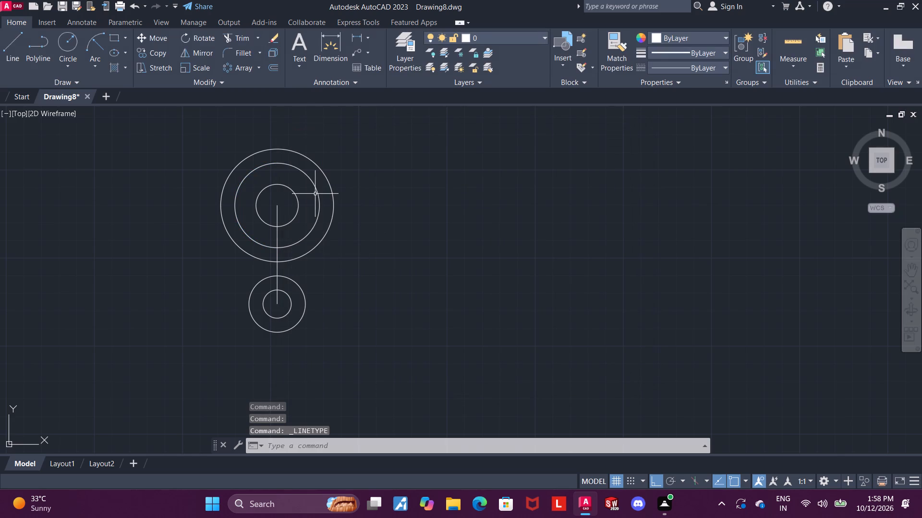
Set the diameter 60 circle's linetype to ACAD_ISO04W100 and its colour to cyan.
{"action": "left_click", "coordinate": [317, 192]}
{"action": "left_click", "coordinate": [728, 66]}
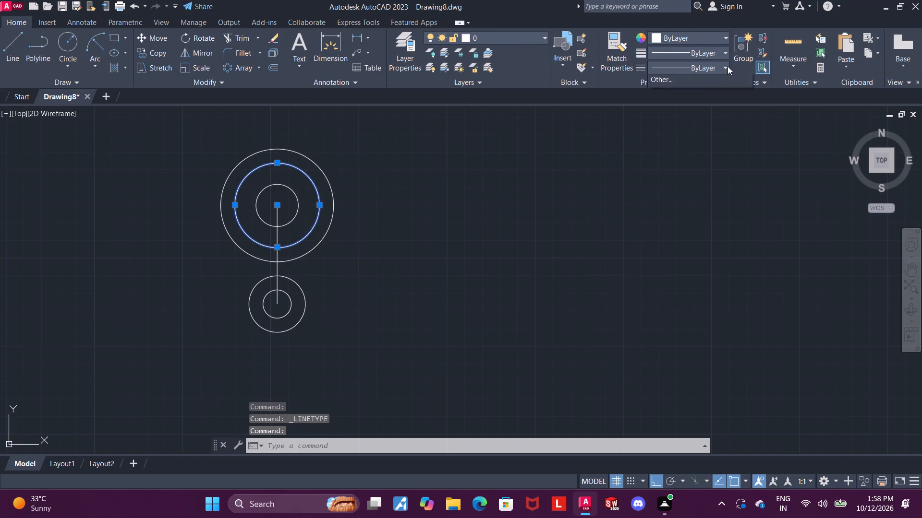
{"action": "left_click", "coordinate": [704, 106]}
{"action": "left_click", "coordinate": [697, 41]}
{"action": "left_click", "coordinate": [690, 154]}
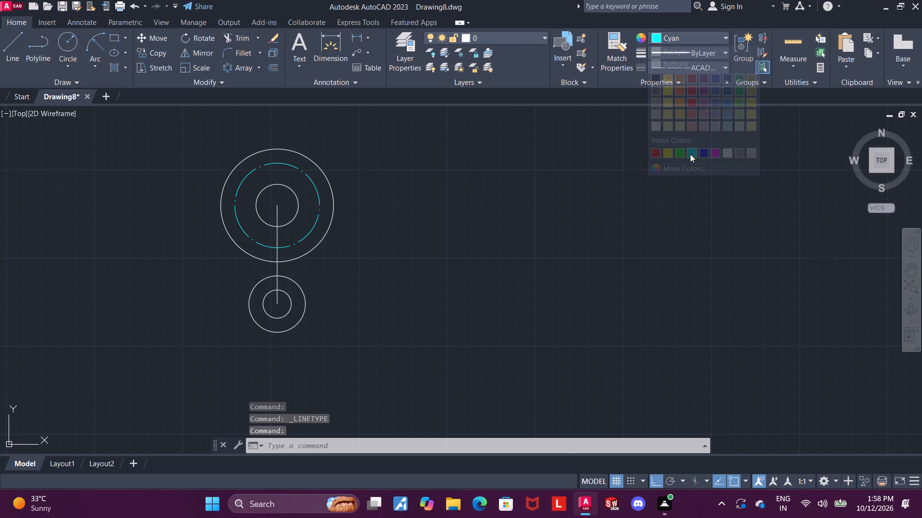
{"action": "key", "text": "Escape"}
Draw a vertical line from the upper circles' common centre upward past the diameter 80 circle.
{"action": "middle_click_drag", "start_coordinate": [453, 193], "coordinate": [593, 185]}
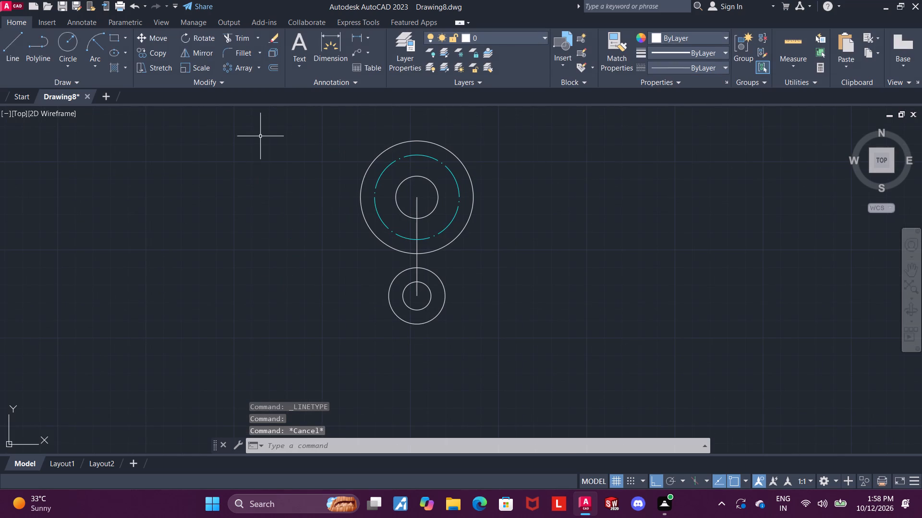
{"action": "scroll", "coordinate": [289, 172], "scroll_direction": "down", "scroll_amount": 1}
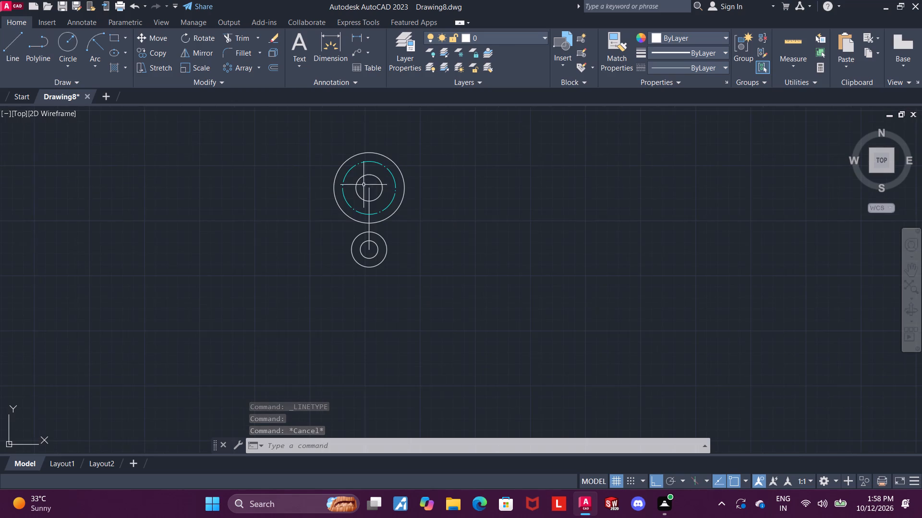
{"action": "middle_click_drag", "start_coordinate": [374, 177], "coordinate": [391, 225]}
{"action": "left_click", "coordinate": [11, 37]}
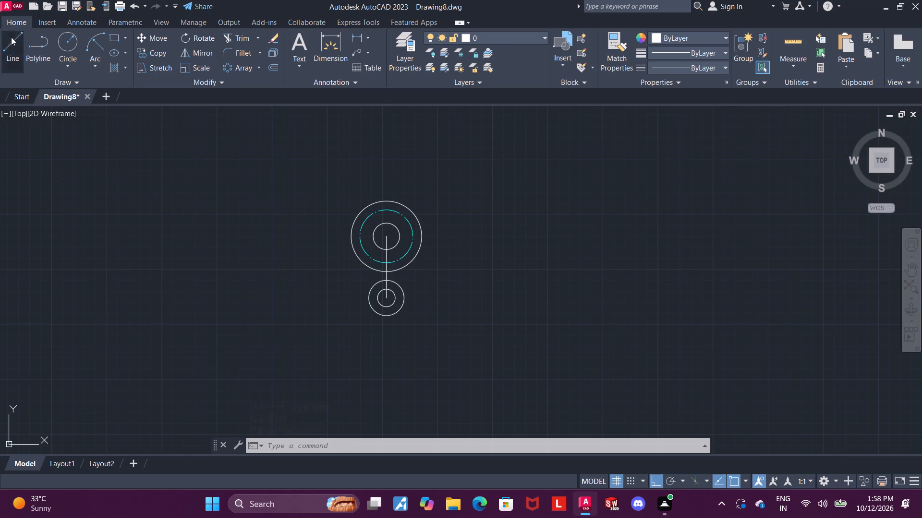
{"action": "scroll", "coordinate": [385, 236], "scroll_direction": "up", "scroll_amount": 3}
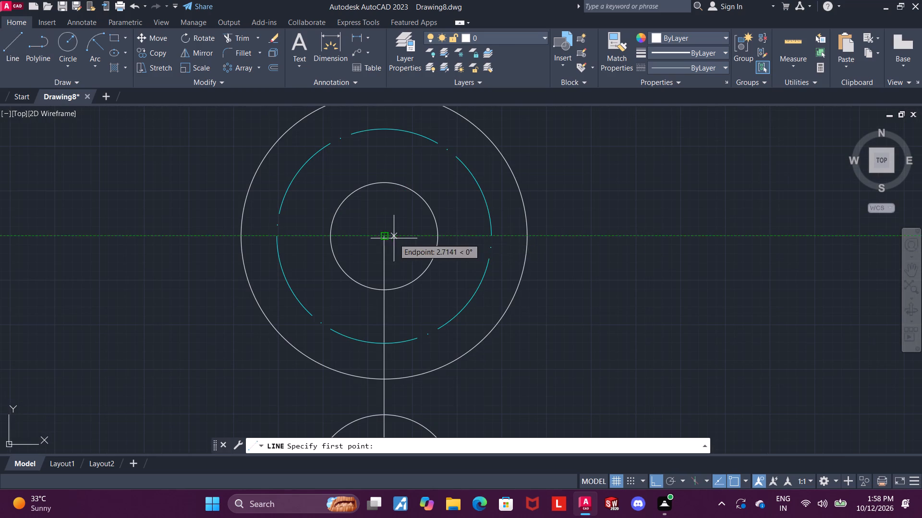
{"action": "left_click", "coordinate": [386, 236]}
{"action": "scroll", "coordinate": [386, 236], "scroll_direction": "down", "scroll_amount": 2}
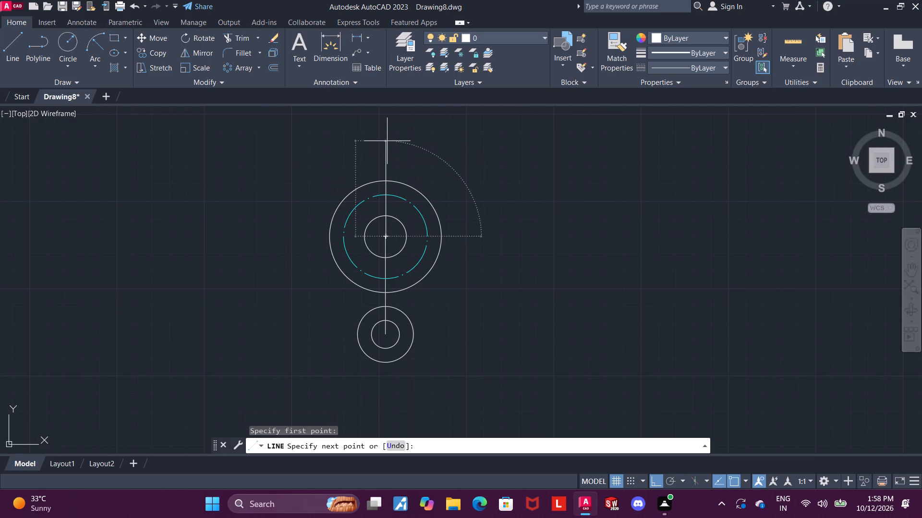
{"action": "left_click", "coordinate": [387, 141]}
{"action": "key", "text": "Escape"}
Draw a vertical line from the lower circles' common centre downward past the radius 20 circle.
{"action": "left_click", "coordinate": [10, 43]}
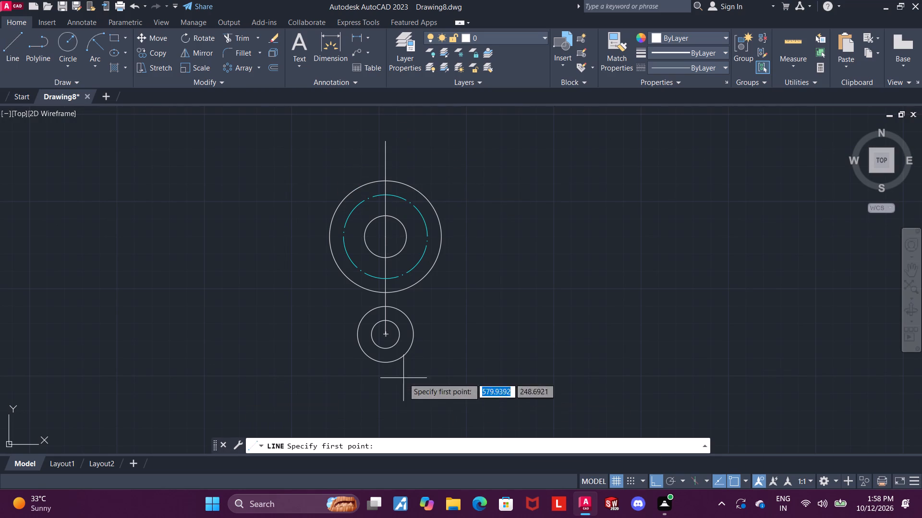
{"action": "scroll", "coordinate": [388, 335], "scroll_direction": "up", "scroll_amount": 2}
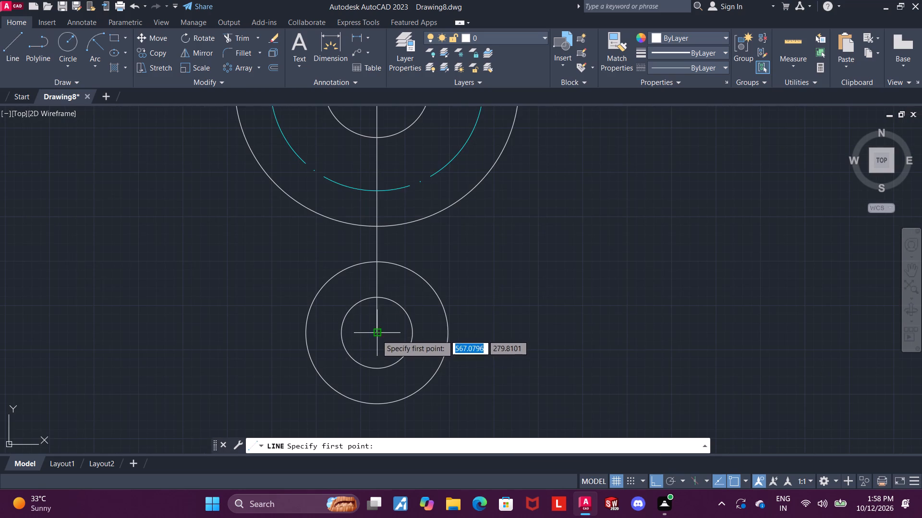
{"action": "left_click", "coordinate": [376, 335]}
{"action": "scroll", "coordinate": [376, 335], "scroll_direction": "down", "scroll_amount": 3}
{"action": "scroll", "coordinate": [372, 360], "scroll_direction": "up", "scroll_amount": 1}
{"action": "left_click", "coordinate": [369, 370]}
{"action": "key", "text": "Escape"}
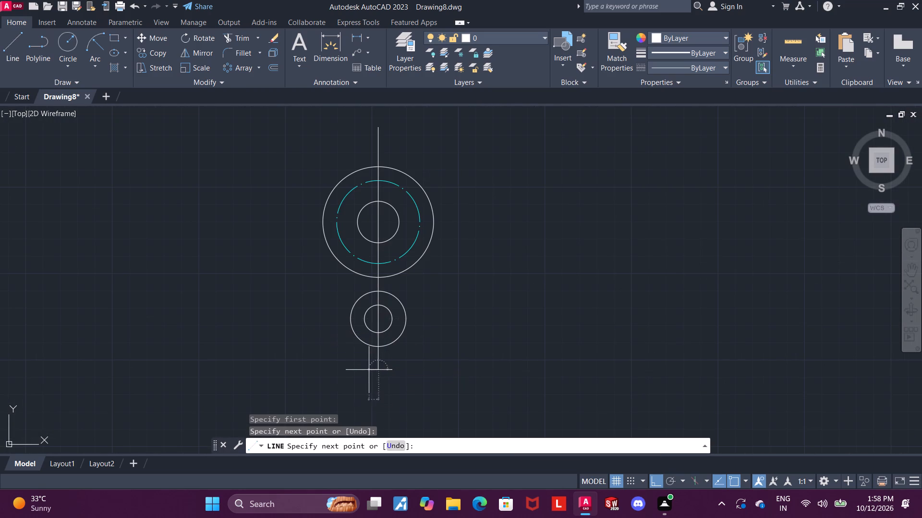
Join the three collinear vertical lines through the circle centres into one line.
{"action": "left_click", "coordinate": [377, 323]}
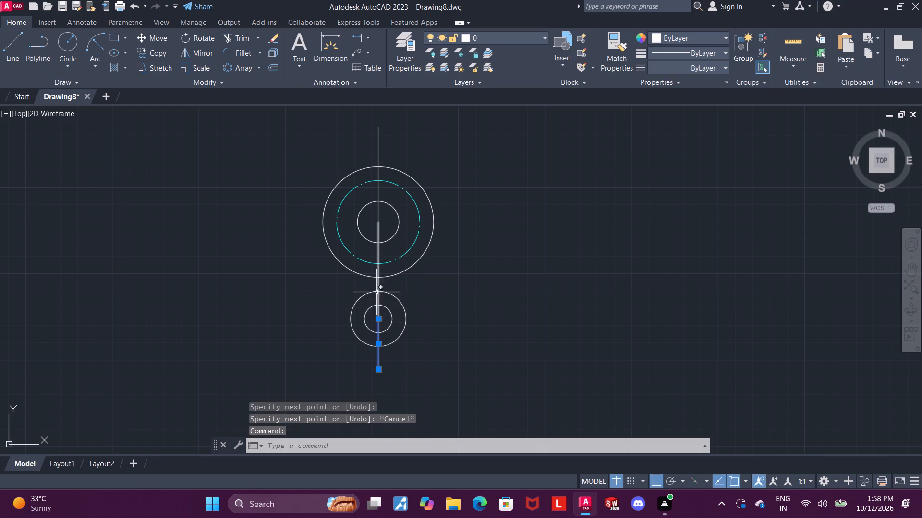
{"action": "left_click", "coordinate": [378, 287]}
{"action": "left_click", "coordinate": [378, 187]}
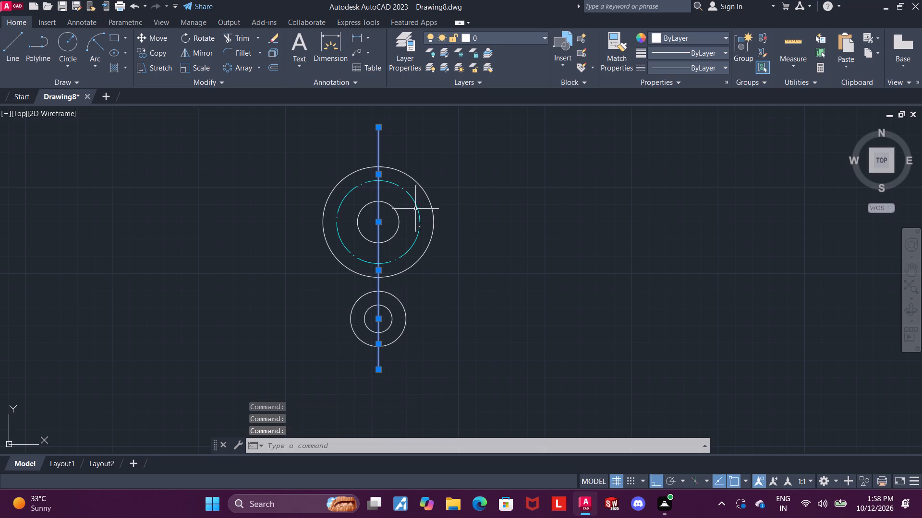
{"action": "key", "text": "j"}
{"action": "key", "text": "Return"}
{"action": "key", "text": "Escape"}
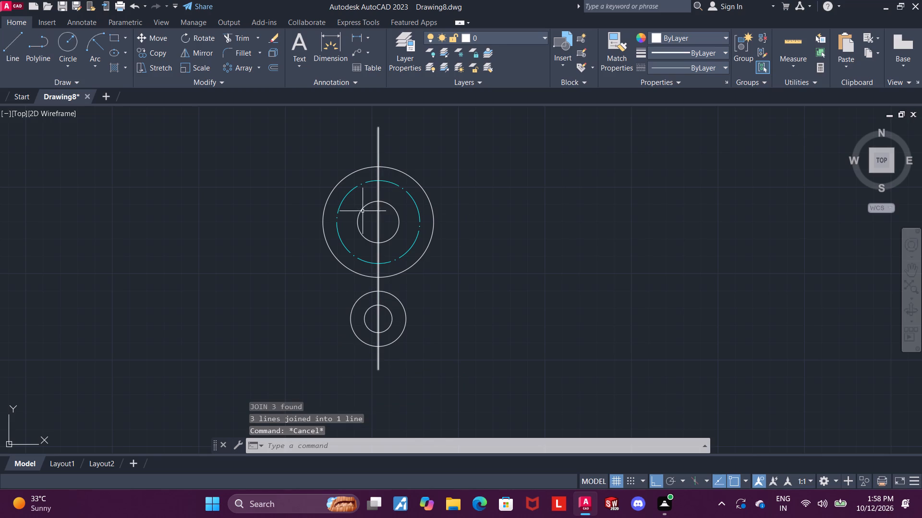
Set the joined vertical line's linetype to ACAD_ISO04W100 and its colour to cyan.
{"action": "left_click", "coordinate": [378, 284]}
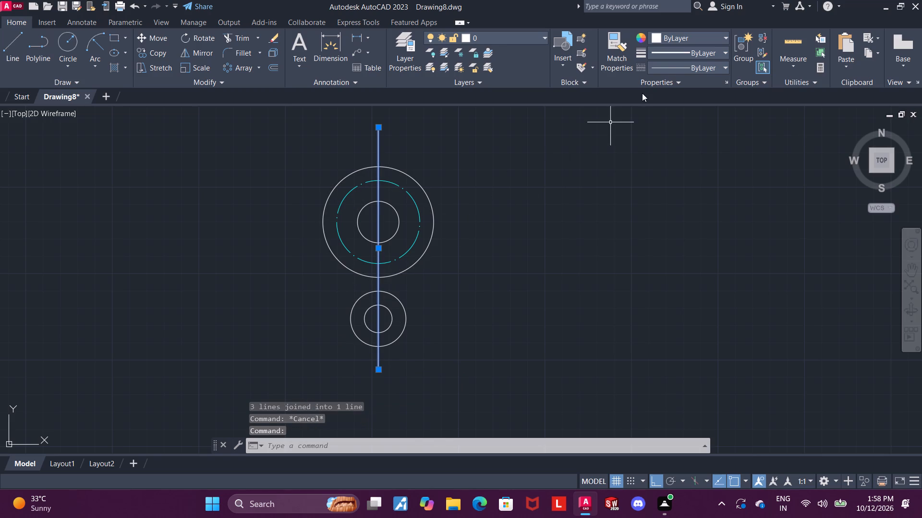
{"action": "left_click", "coordinate": [666, 62]}
{"action": "left_click", "coordinate": [673, 109]}
{"action": "left_click", "coordinate": [677, 41]}
{"action": "left_click", "coordinate": [690, 153]}
{"action": "key", "text": "Escape"}
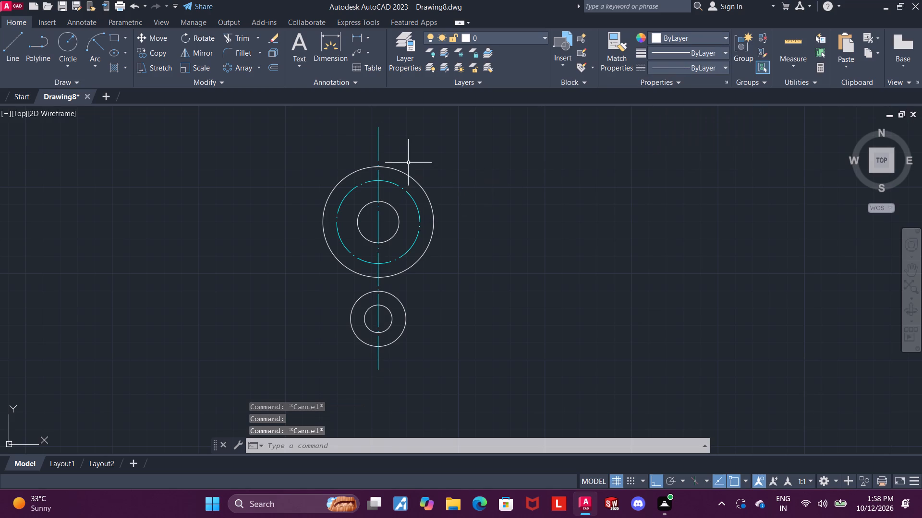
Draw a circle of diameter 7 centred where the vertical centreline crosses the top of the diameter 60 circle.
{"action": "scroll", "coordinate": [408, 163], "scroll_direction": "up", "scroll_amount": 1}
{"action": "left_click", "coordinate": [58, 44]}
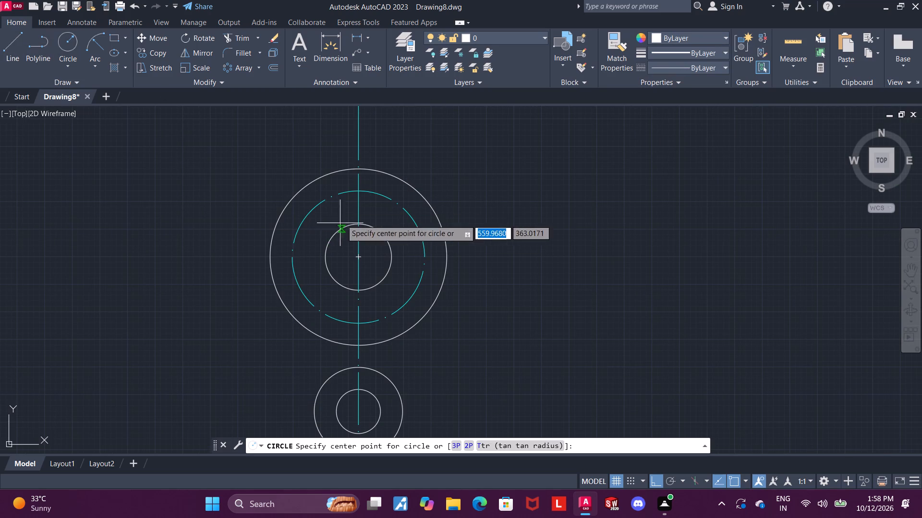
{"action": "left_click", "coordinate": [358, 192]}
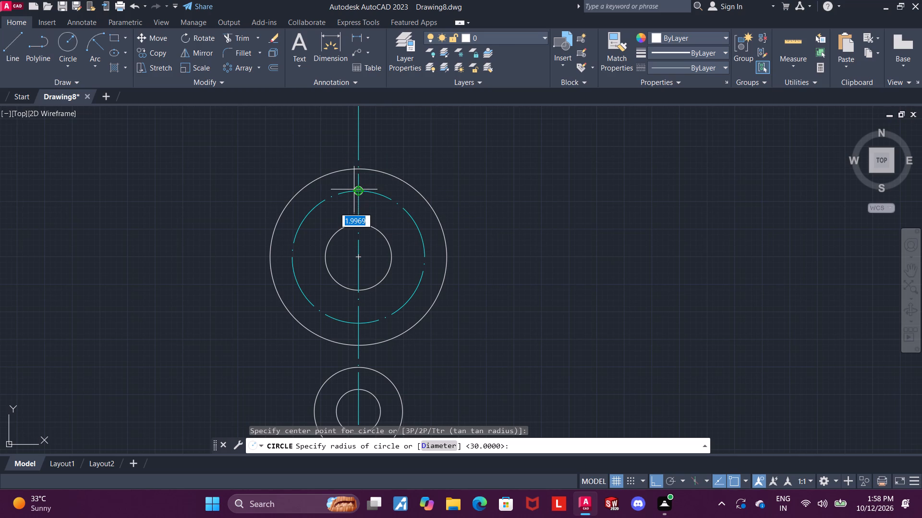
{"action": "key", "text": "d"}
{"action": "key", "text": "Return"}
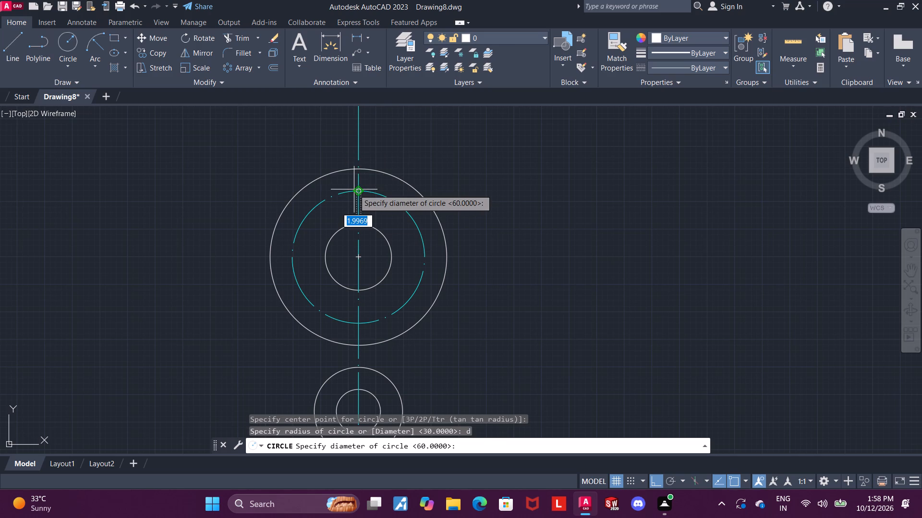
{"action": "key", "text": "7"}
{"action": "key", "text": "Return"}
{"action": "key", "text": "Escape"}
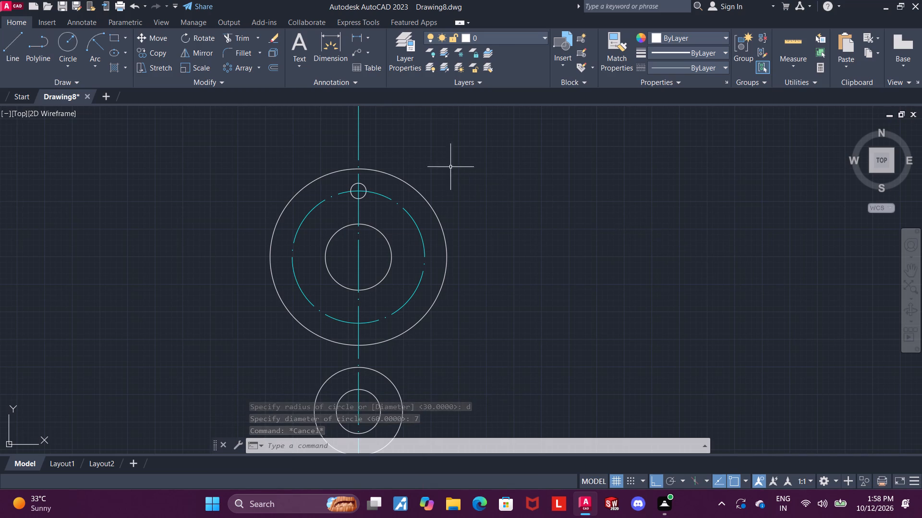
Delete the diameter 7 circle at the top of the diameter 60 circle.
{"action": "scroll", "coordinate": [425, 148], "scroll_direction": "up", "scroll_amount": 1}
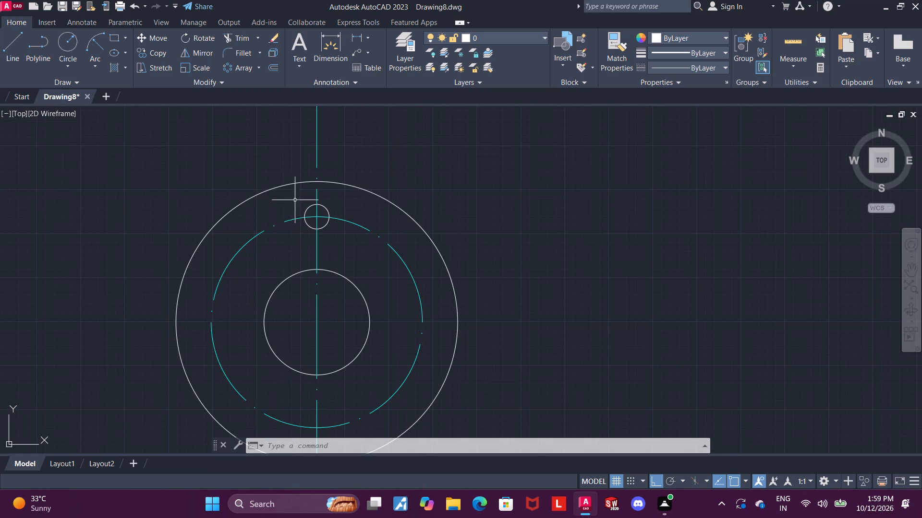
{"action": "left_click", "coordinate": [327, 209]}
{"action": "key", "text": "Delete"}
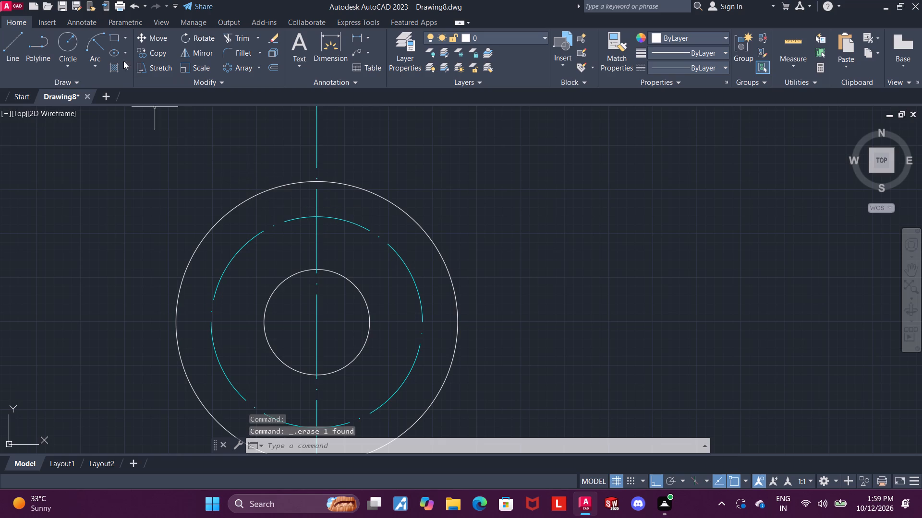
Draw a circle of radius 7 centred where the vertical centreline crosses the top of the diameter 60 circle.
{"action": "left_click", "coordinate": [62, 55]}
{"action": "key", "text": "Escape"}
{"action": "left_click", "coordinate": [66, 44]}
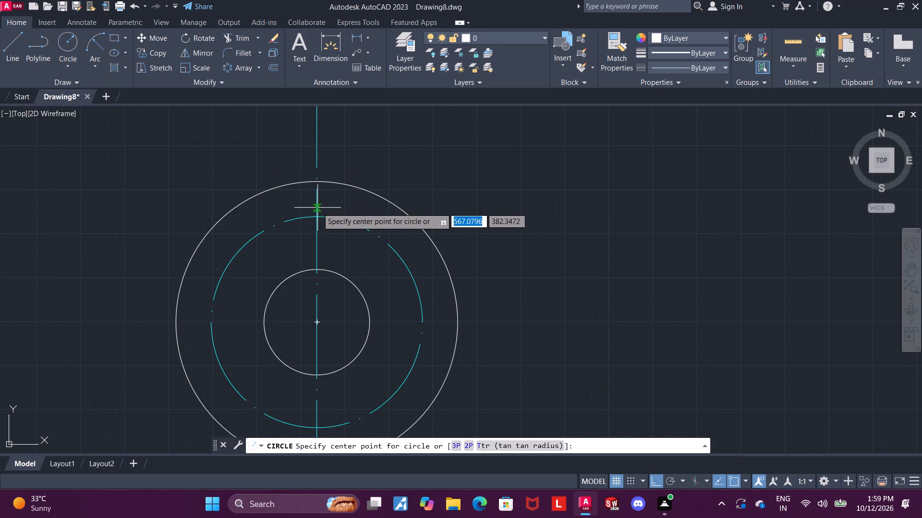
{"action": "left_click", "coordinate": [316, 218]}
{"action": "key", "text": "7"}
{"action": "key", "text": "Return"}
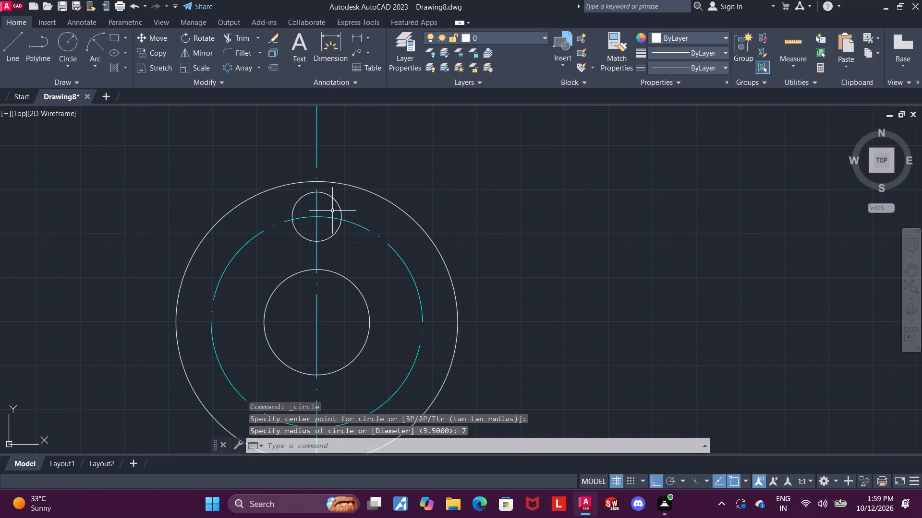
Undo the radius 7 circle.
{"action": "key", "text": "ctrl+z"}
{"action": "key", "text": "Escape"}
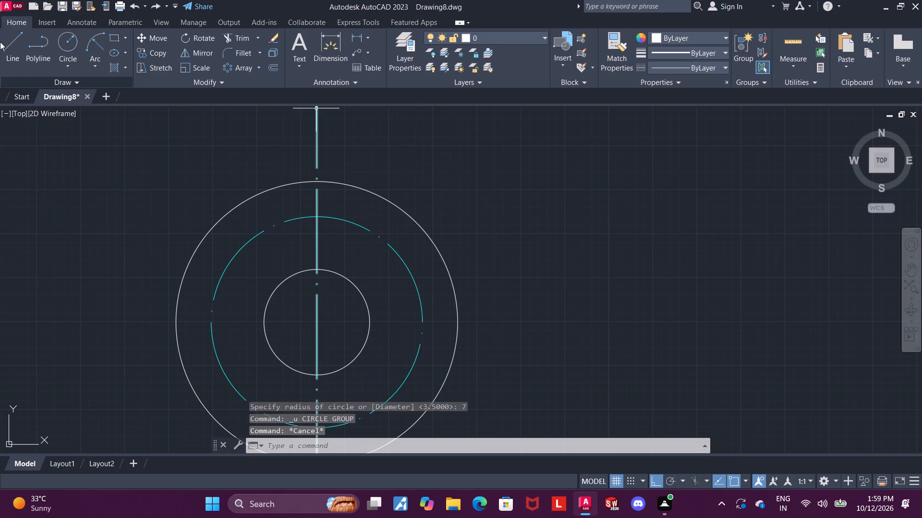
Draw a circle of diameter 7 centred where the vertical centreline crosses the top of the diameter 60 pitch circle.
{"action": "left_click", "coordinate": [71, 37]}
{"action": "left_click", "coordinate": [315, 218]}
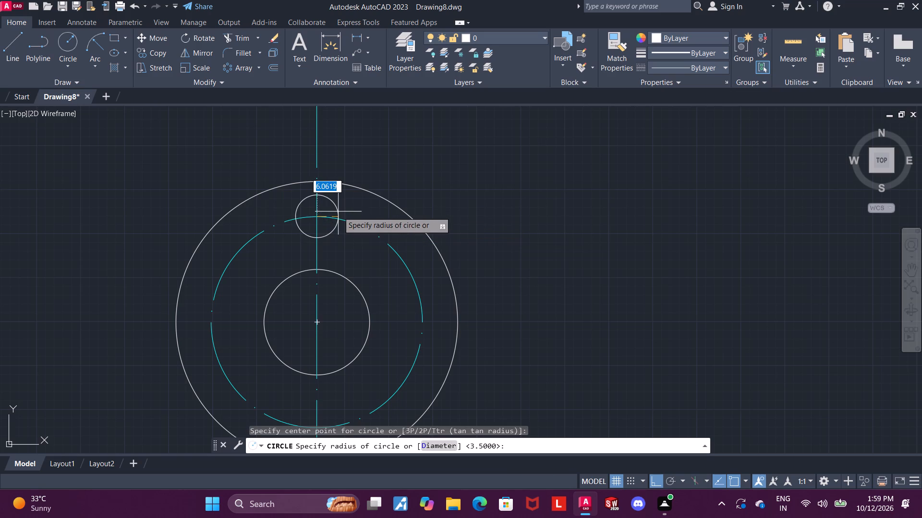
{"action": "key", "text": "d"}
{"action": "key", "text": "Return"}
{"action": "key", "text": "7"}
{"action": "key", "text": "Return"}
{"action": "key", "text": "Escape"}
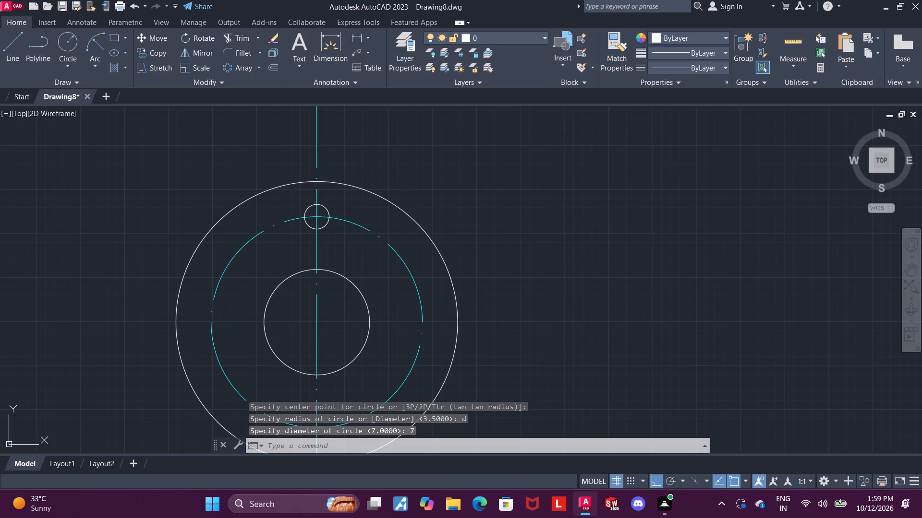
{"action": "scroll", "coordinate": [338, 212], "scroll_direction": "down", "scroll_amount": 1}
{"action": "key", "text": "Escape"}
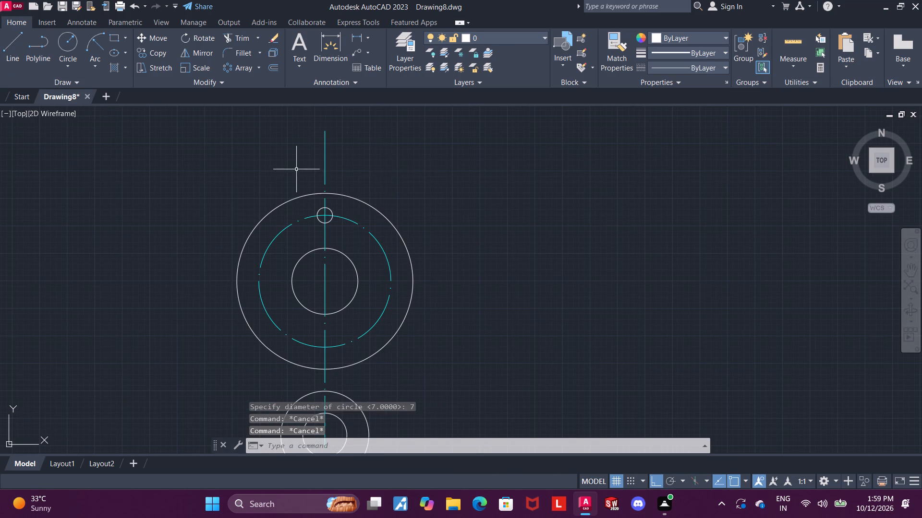
Polar-array the diameter 7 circle around the centre of the large concentric circles with 7 items.
{"action": "left_click", "coordinate": [236, 73]}
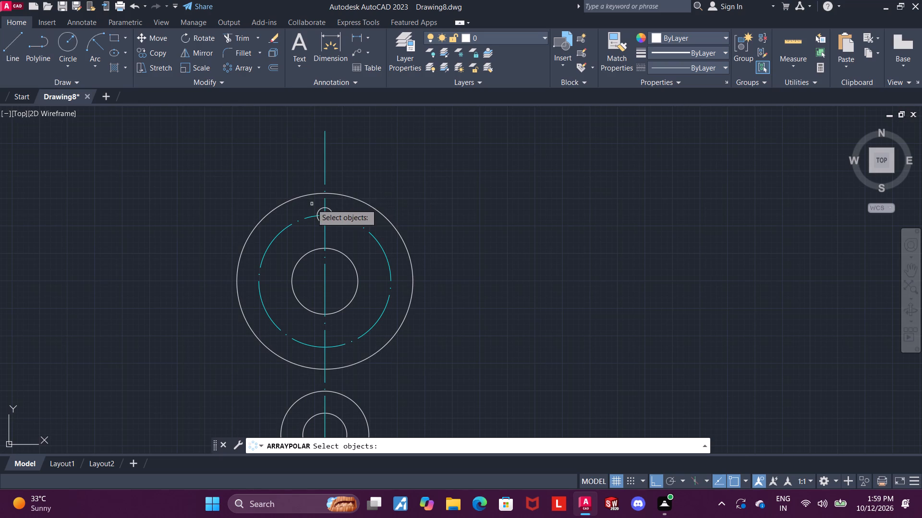
{"action": "left_click", "coordinate": [331, 213]}
{"action": "key", "text": "Return"}
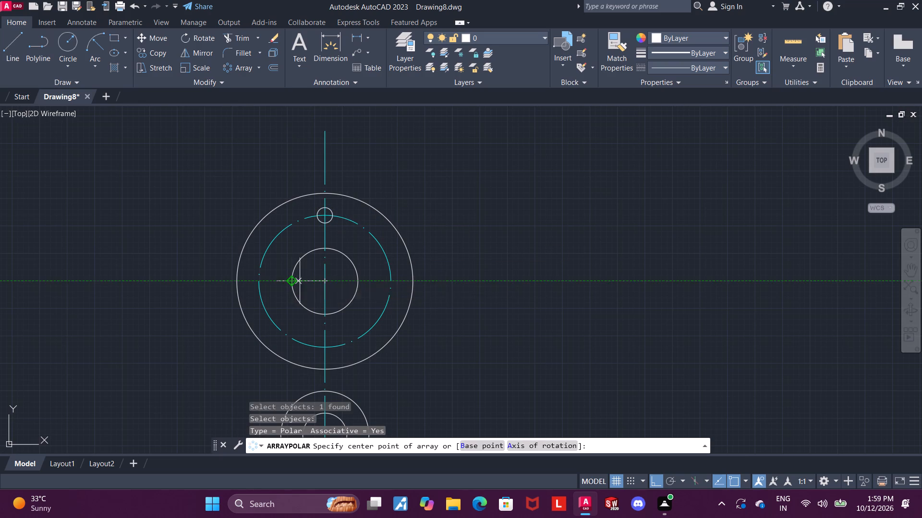
{"action": "left_click", "coordinate": [321, 281]}
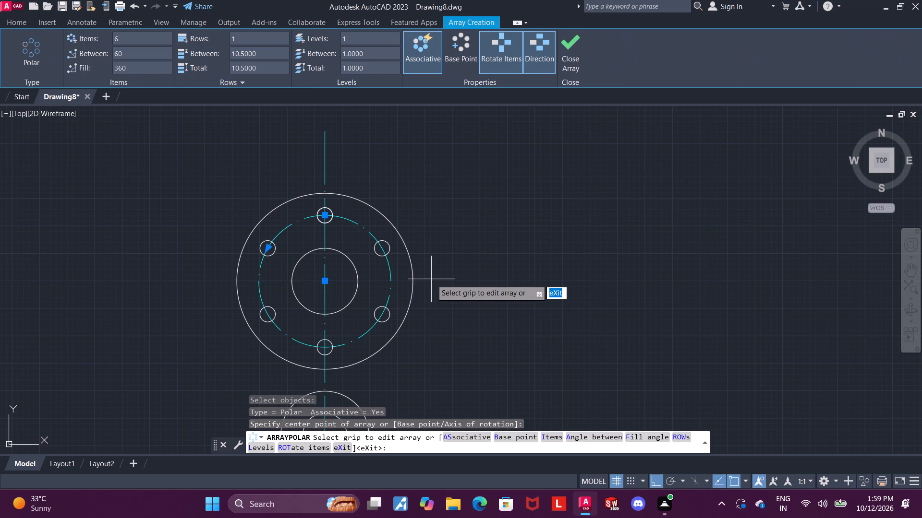
{"action": "left_click_drag", "start_coordinate": [140, 42], "coordinate": [120, 42]}
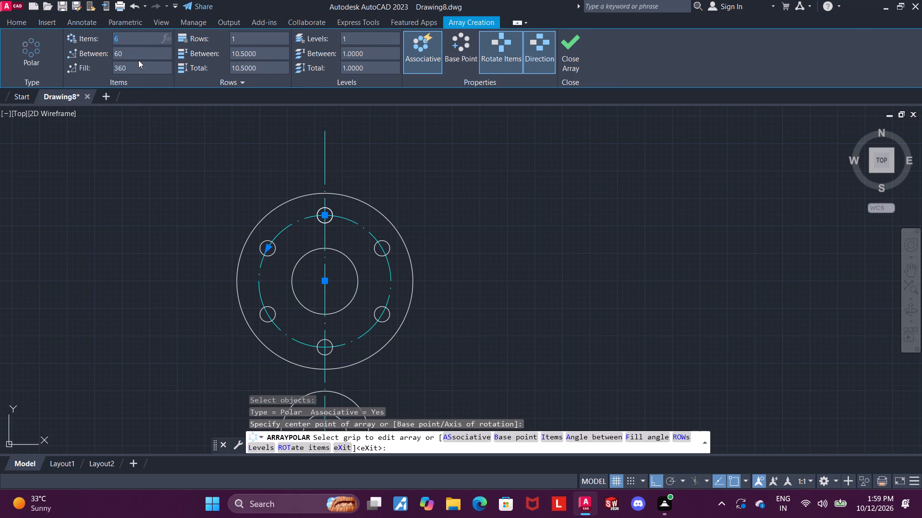
{"action": "key", "text": "7"}
{"action": "key", "text": "Return"}
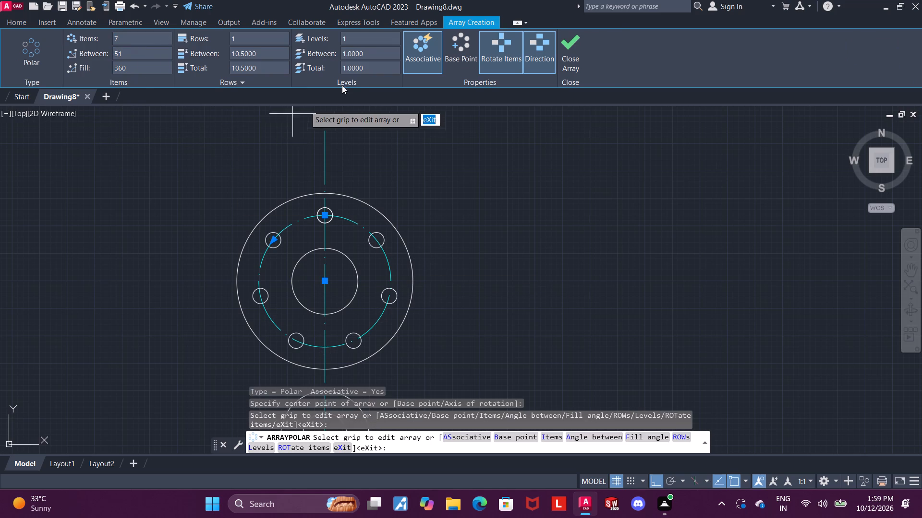
{"action": "left_click", "coordinate": [567, 47]}
{"action": "middle_click_drag", "start_coordinate": [557, 172], "coordinate": [606, 165]}
{"action": "scroll", "coordinate": [594, 233], "scroll_direction": "down", "scroll_amount": 1}
{"action": "middle_click_drag", "start_coordinate": [600, 243], "coordinate": [605, 211]}
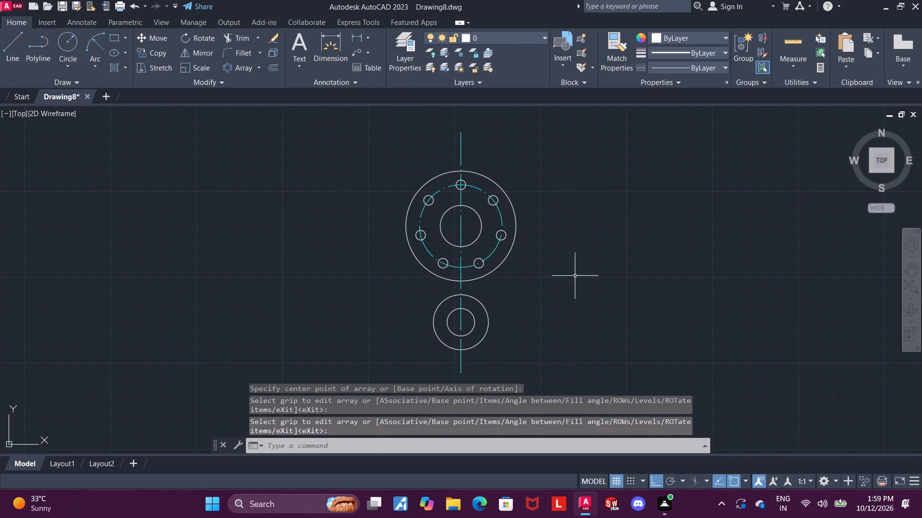
{"action": "middle_click_drag", "start_coordinate": [572, 235], "coordinate": [573, 195]}
{"action": "key", "text": "Escape"}
{"action": "key", "text": "Escape"}
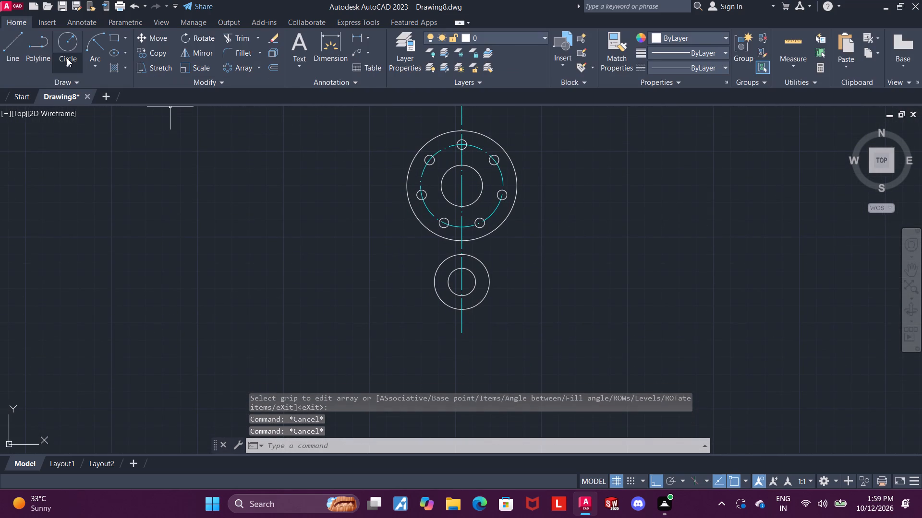
Draw a circle of radius 25 tangent to the lower and upper outer circles, on the right side of the part.
{"action": "left_click", "coordinate": [65, 58]}
{"action": "left_click", "coordinate": [103, 196]}
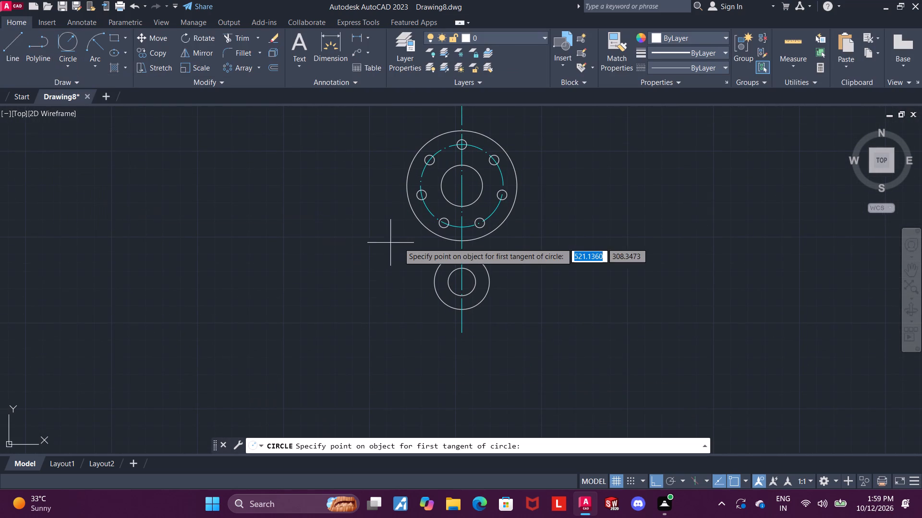
{"action": "scroll", "coordinate": [442, 250], "scroll_direction": "up", "scroll_amount": 1}
{"action": "left_click", "coordinate": [498, 271]}
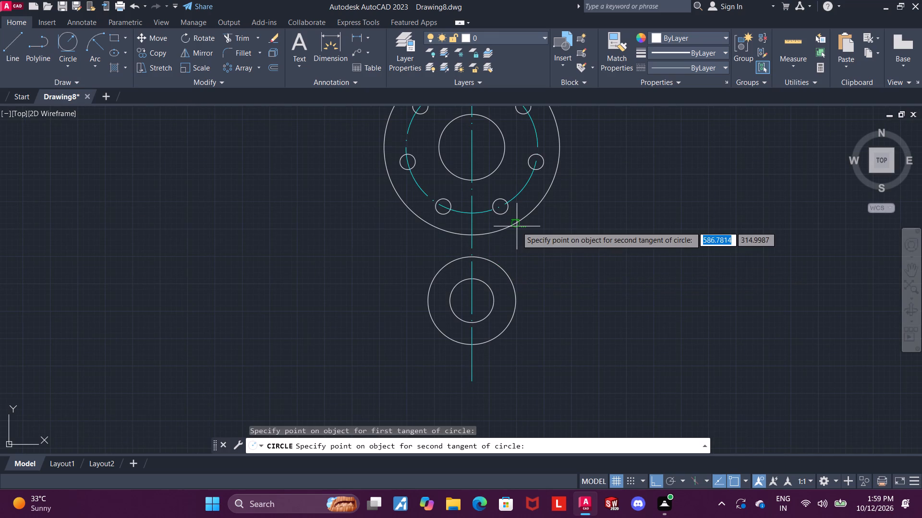
{"action": "left_click", "coordinate": [517, 226]}
{"action": "key", "text": "2"}
{"action": "key", "text": "5"}
{"action": "key", "text": "Return"}
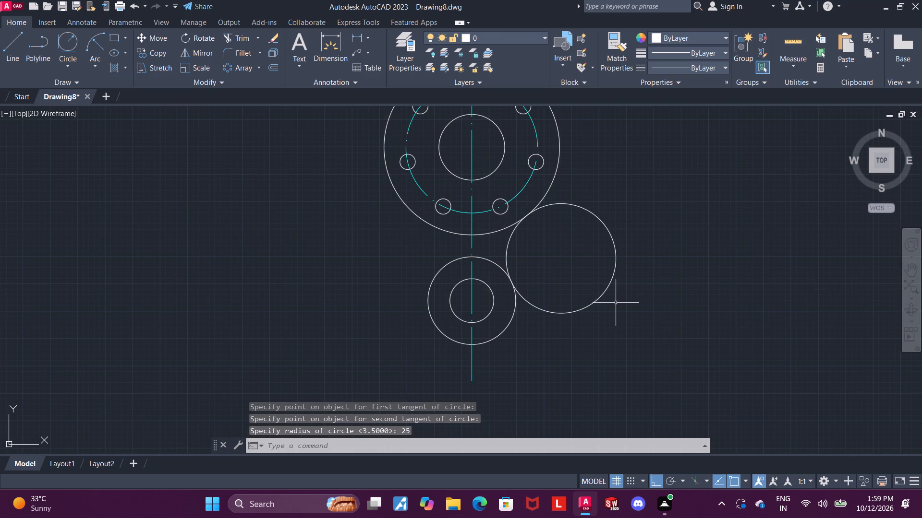
{"action": "key", "text": "Escape"}
Trim the radius 25 circle, leaving only the concave arc joining the two outer circles.
{"action": "left_click", "coordinate": [227, 34]}
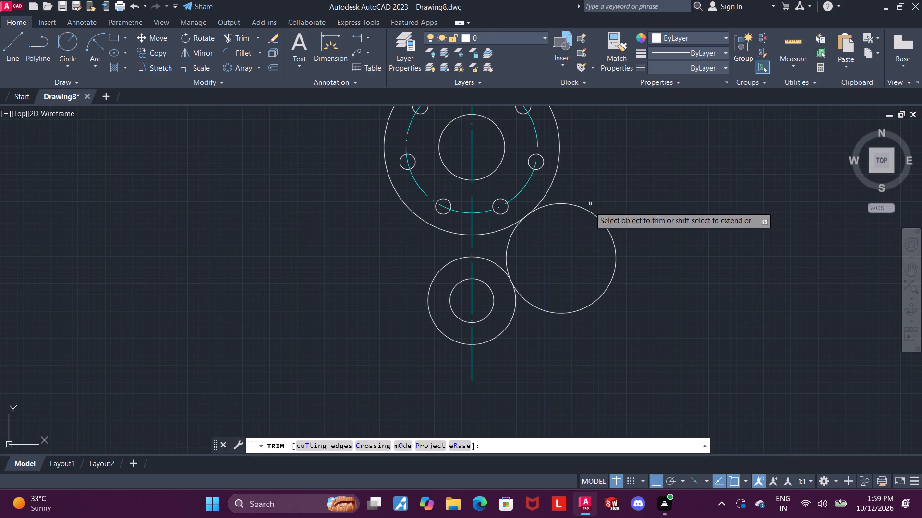
{"action": "left_click_drag", "start_coordinate": [582, 240], "coordinate": [802, 202]}
{"action": "key", "text": "Escape"}
{"action": "key", "text": "Escape"}
Draw a circle of radius 120 tangent to the left sides of the upper and lower outer circles.
{"action": "left_click", "coordinate": [74, 44]}
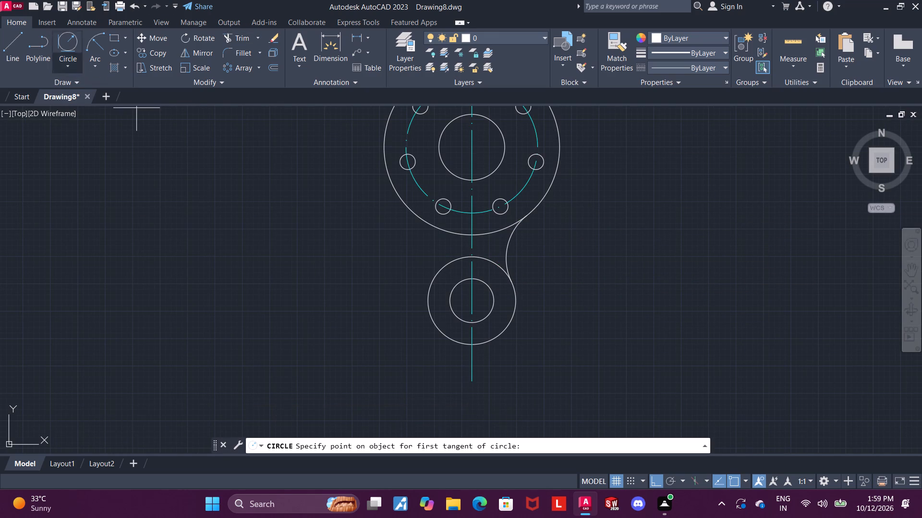
{"action": "left_click", "coordinate": [383, 150]}
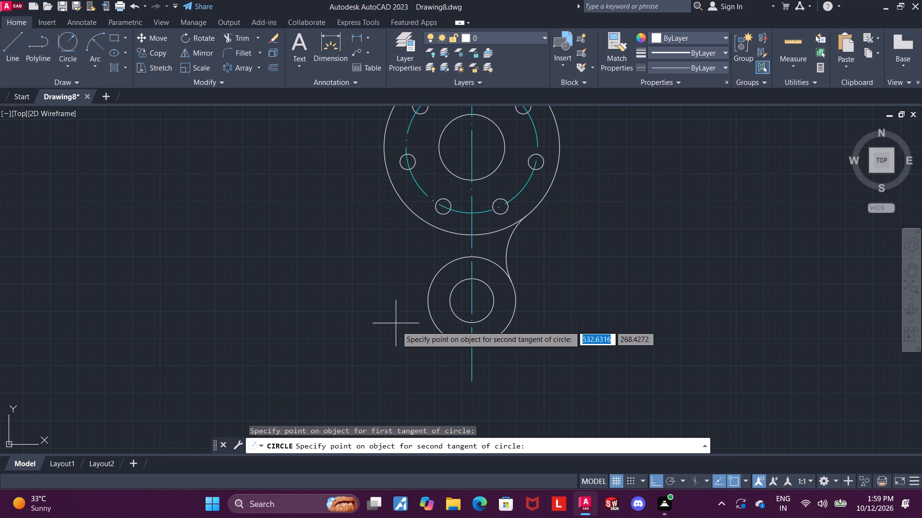
{"action": "left_click", "coordinate": [427, 327]}
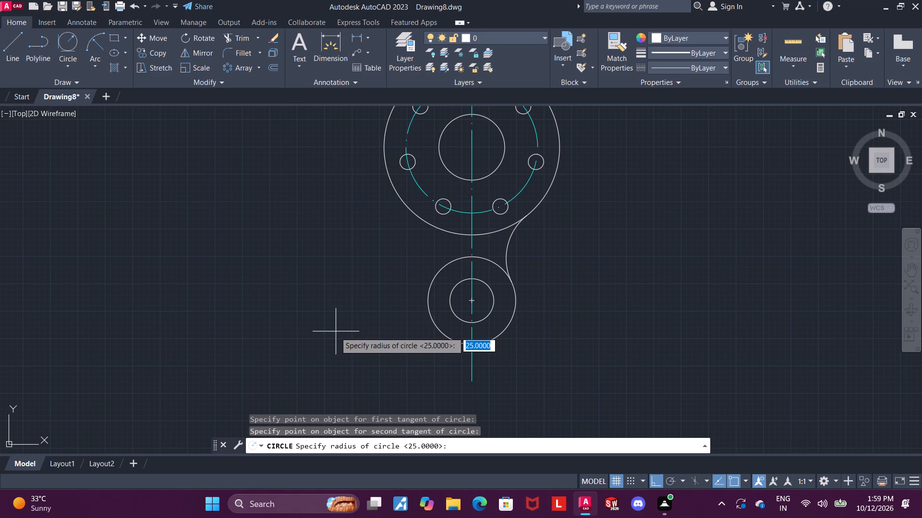
{"action": "type", "text": "120"}
{"action": "key", "text": "Return"}
{"action": "key", "text": "Escape"}
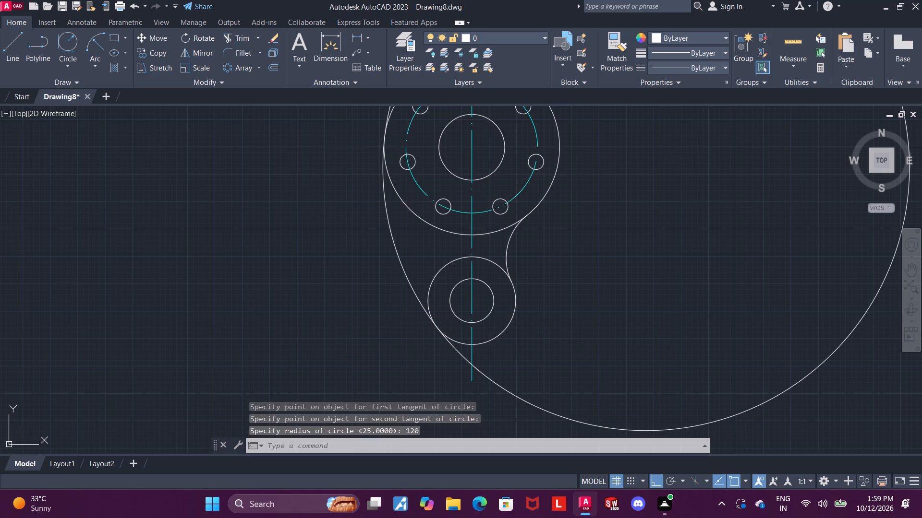
Trim the radius 120 circle, leaving only the arc joining the outer circles on the part's left side.
{"action": "scroll", "coordinate": [340, 332], "scroll_direction": "down", "scroll_amount": 3}
{"action": "scroll", "coordinate": [425, 295], "scroll_direction": "up", "scroll_amount": 1}
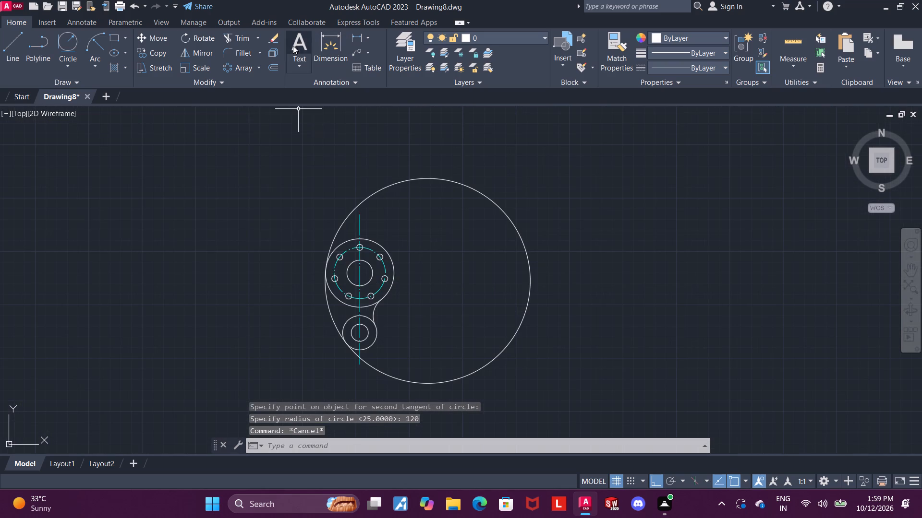
{"action": "left_click", "coordinate": [235, 36]}
{"action": "left_click_drag", "start_coordinate": [459, 268], "coordinate": [749, 243]}
{"action": "middle_click_drag", "start_coordinate": [476, 297], "coordinate": [585, 241]}
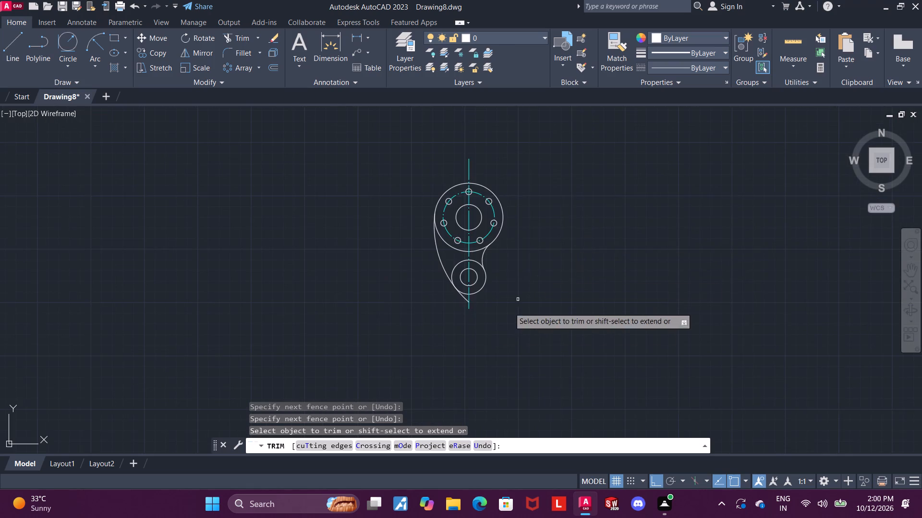
{"action": "scroll", "coordinate": [469, 309], "scroll_direction": "up", "scroll_amount": 3}
{"action": "left_click", "coordinate": [445, 266]}
{"action": "scroll", "coordinate": [445, 266], "scroll_direction": "down", "scroll_amount": 3}
{"action": "middle_click_drag", "start_coordinate": [507, 236], "coordinate": [517, 270]}
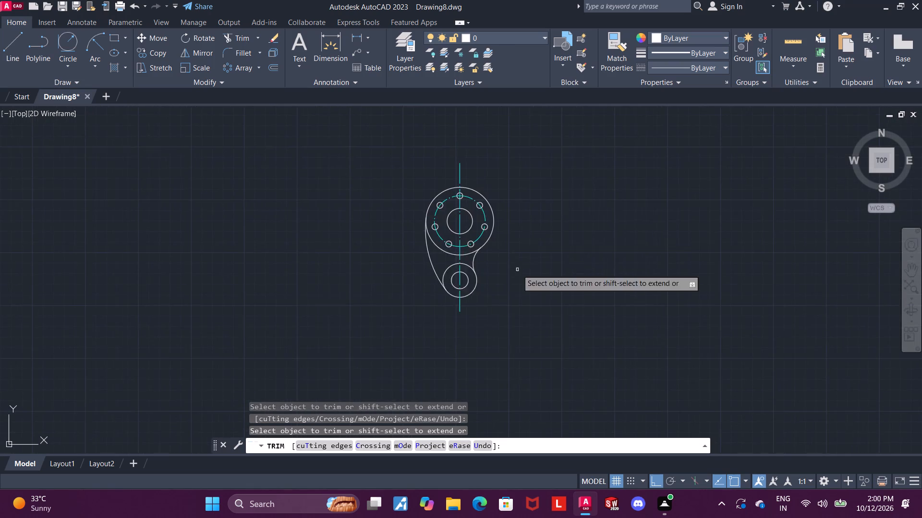
{"action": "scroll", "coordinate": [498, 223], "scroll_direction": "up", "scroll_amount": 3}
{"action": "key", "text": "Escape"}
Draw a horizontal line through the centre of the large circles, extending past both sides of the outer circle.
{"action": "scroll", "coordinate": [540, 287], "scroll_direction": "down", "scroll_amount": 1}
{"action": "middle_click_drag", "start_coordinate": [541, 300], "coordinate": [542, 238]}
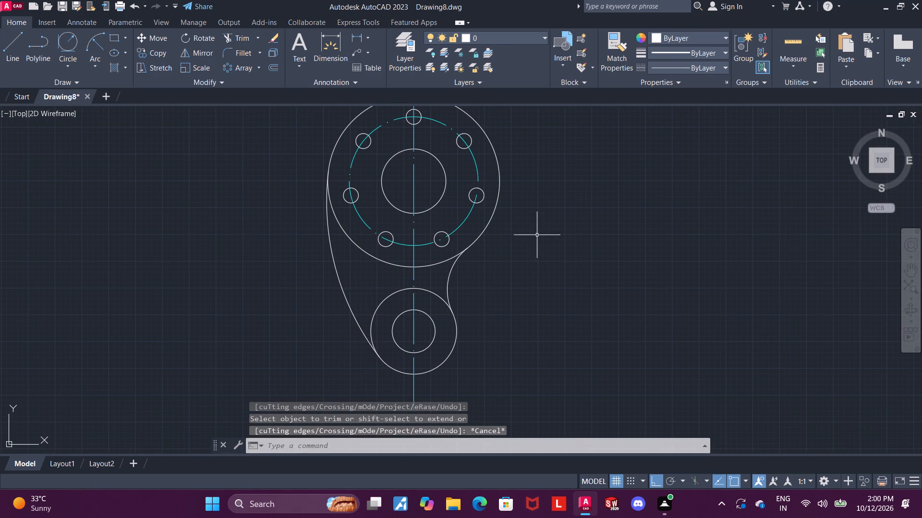
{"action": "middle_click_drag", "start_coordinate": [549, 229], "coordinate": [551, 235]}
{"action": "middle_click_drag", "start_coordinate": [560, 227], "coordinate": [562, 253]}
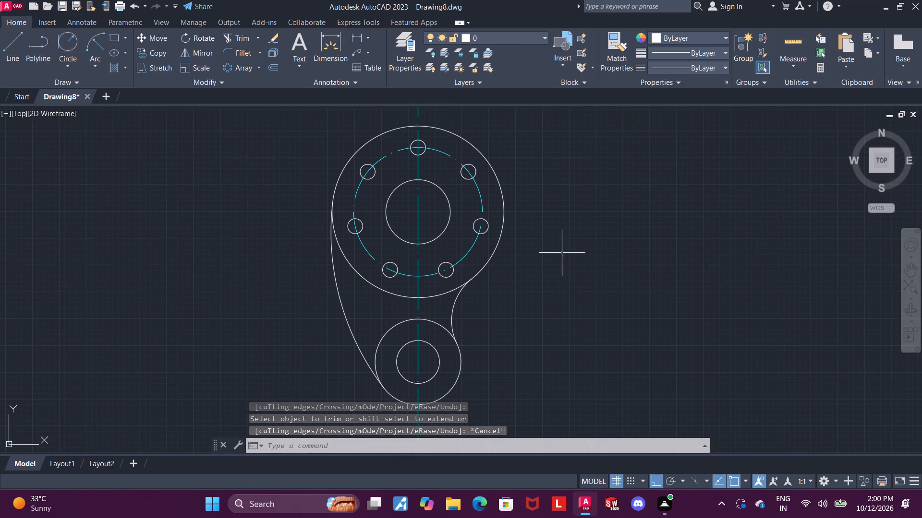
{"action": "scroll", "coordinate": [561, 244], "scroll_direction": "down", "scroll_amount": 1}
{"action": "middle_click_drag", "start_coordinate": [577, 232], "coordinate": [576, 248]}
{"action": "scroll", "coordinate": [563, 211], "scroll_direction": "up", "scroll_amount": 1}
{"action": "left_click", "coordinate": [9, 33]}
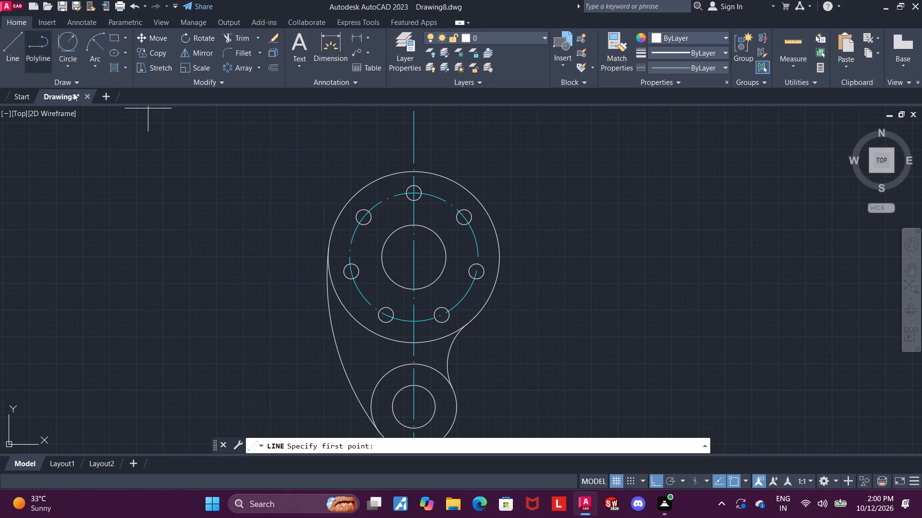
{"action": "scroll", "coordinate": [328, 254], "scroll_direction": "up", "scroll_amount": 1}
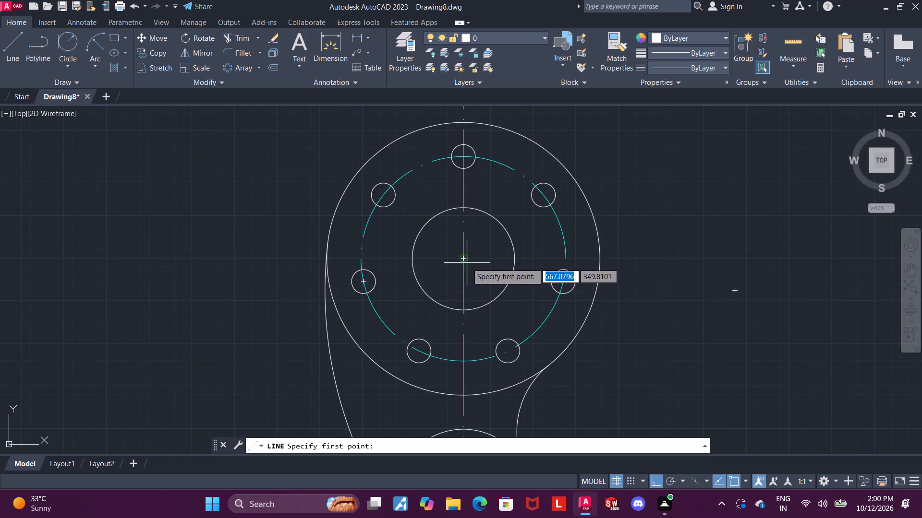
{"action": "left_click", "coordinate": [296, 259]}
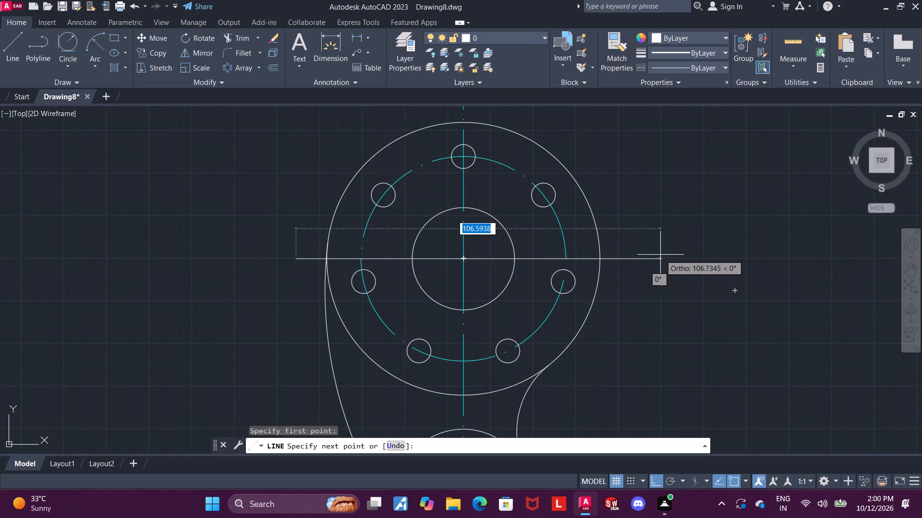
{"action": "scroll", "coordinate": [628, 252], "scroll_direction": "up", "scroll_amount": 2}
{"action": "scroll", "coordinate": [626, 252], "scroll_direction": "down", "scroll_amount": 2}
{"action": "left_click", "coordinate": [622, 253]}
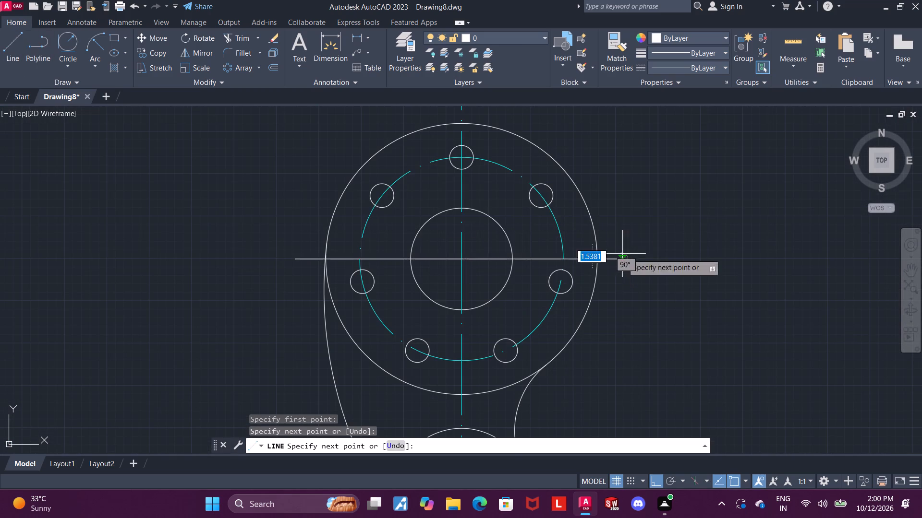
{"action": "key", "text": "Escape"}
Set the horizontal line's linetype to ACAD_ISO04W100 and its colour to cyan.
{"action": "left_click", "coordinate": [472, 260]}
{"action": "left_click", "coordinate": [673, 70]}
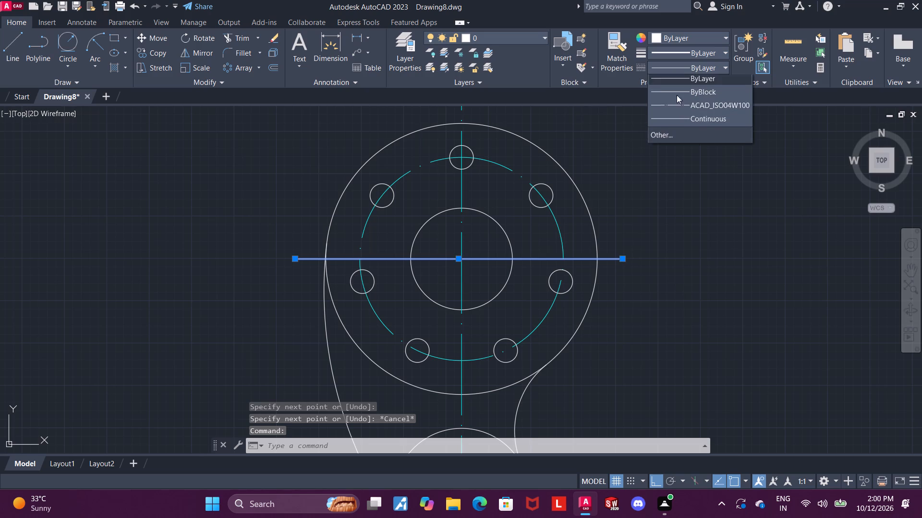
{"action": "left_click", "coordinate": [679, 104]}
{"action": "left_click", "coordinate": [702, 37]}
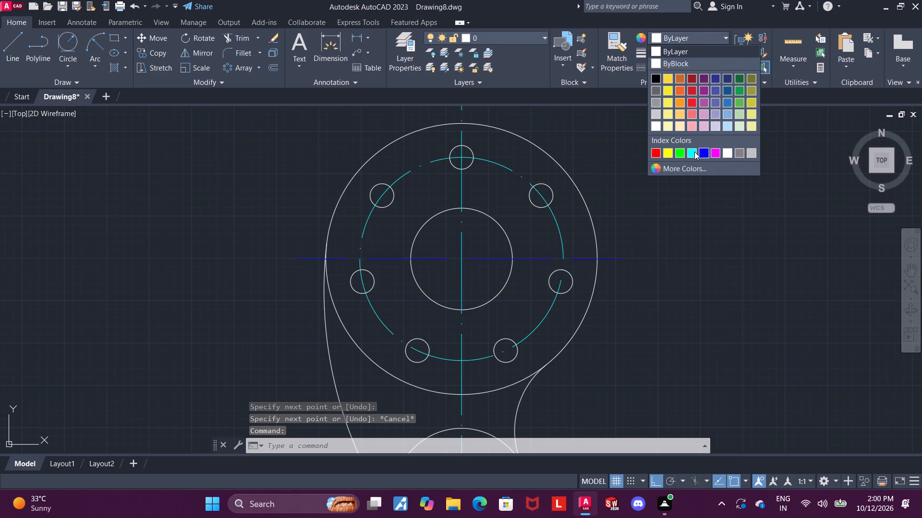
{"action": "left_click", "coordinate": [694, 152]}
{"action": "key", "text": "Escape"}
Draw construction lines from the large circles' centre, 50 horizontally towards the right and 70 vertically upward.
{"action": "scroll", "coordinate": [661, 187], "scroll_direction": "down", "scroll_amount": 1}
{"action": "middle_click_drag", "start_coordinate": [676, 199], "coordinate": [662, 216]}
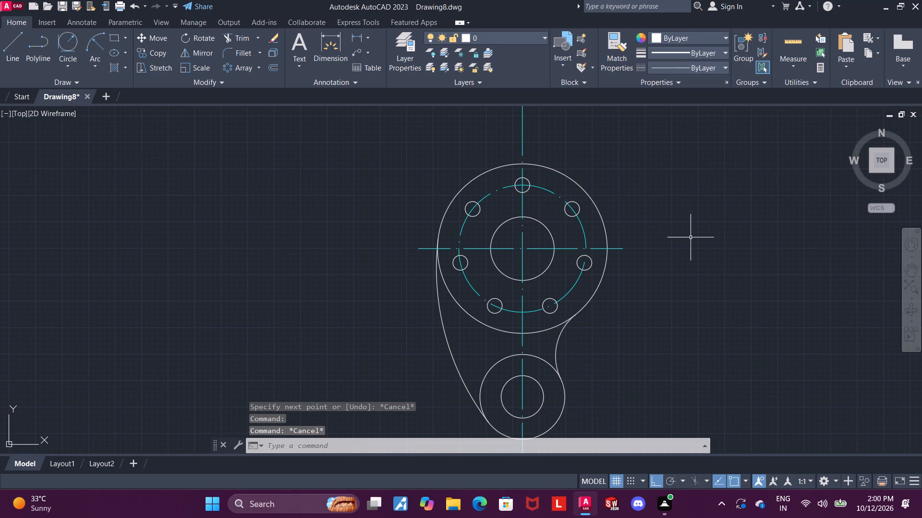
{"action": "middle_click_drag", "start_coordinate": [683, 221], "coordinate": [676, 227]}
{"action": "scroll", "coordinate": [659, 229], "scroll_direction": "down", "scroll_amount": 2}
{"action": "middle_click_drag", "start_coordinate": [641, 230], "coordinate": [563, 235]}
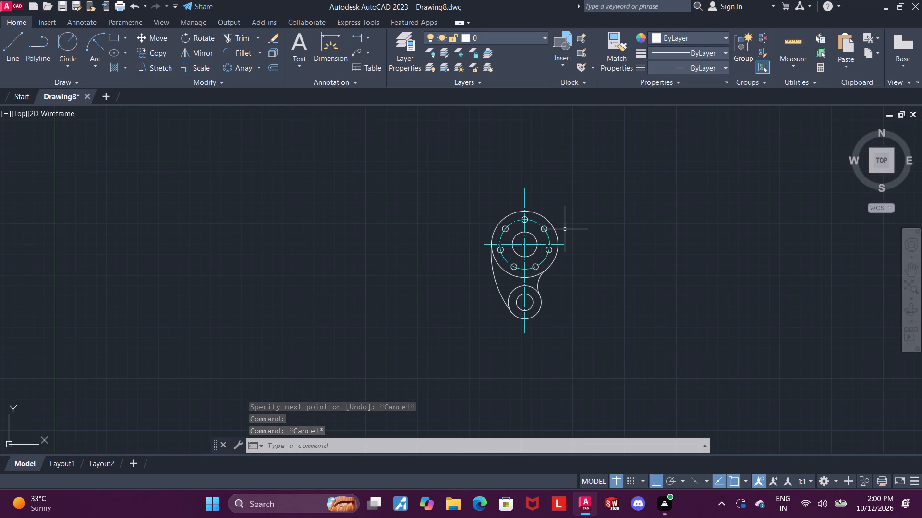
{"action": "key", "text": "Escape"}
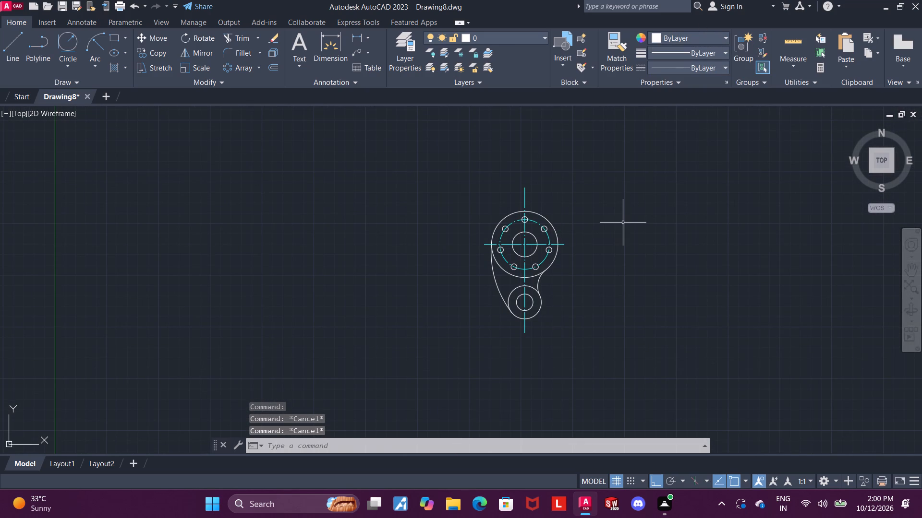
{"action": "left_click", "coordinate": [18, 35]}
{"action": "scroll", "coordinate": [522, 216], "scroll_direction": "up", "scroll_amount": 1}
{"action": "scroll", "coordinate": [504, 259], "scroll_direction": "up", "scroll_amount": 3}
{"action": "left_click", "coordinate": [514, 238]}
{"action": "scroll", "coordinate": [512, 239], "scroll_direction": "down", "scroll_amount": 3}
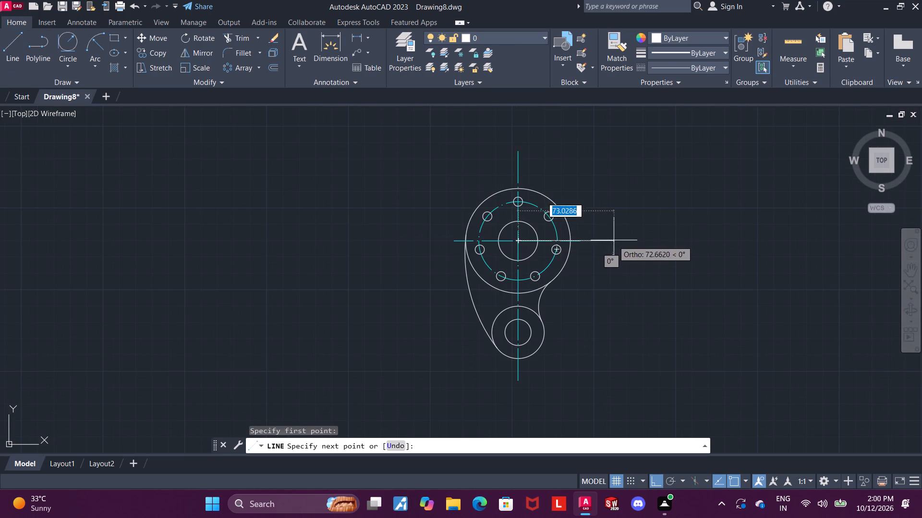
{"action": "type", "text": "50"}
{"action": "key", "text": "Return"}
{"action": "scroll", "coordinate": [596, 159], "scroll_direction": "down", "scroll_amount": 2}
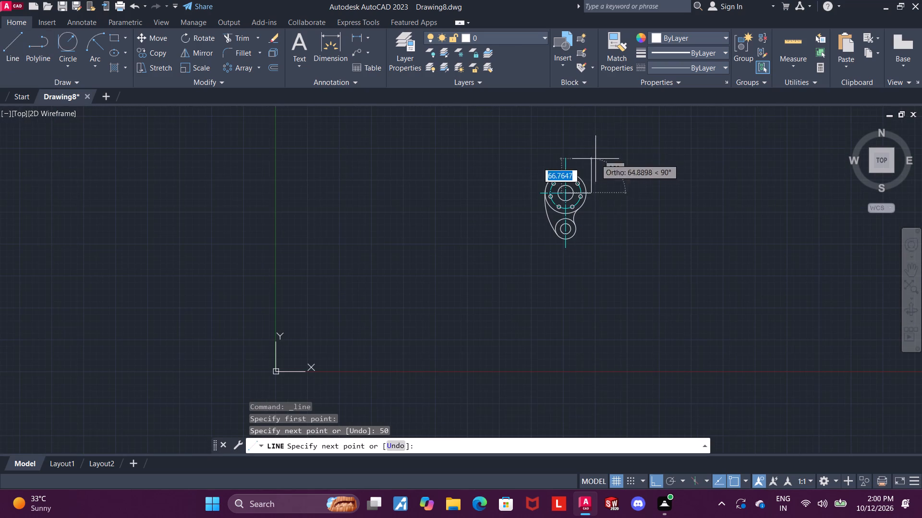
{"action": "scroll", "coordinate": [596, 135], "scroll_direction": "up", "scroll_amount": 1}
{"action": "type", "text": "70"}
{"action": "key", "text": "Return"}
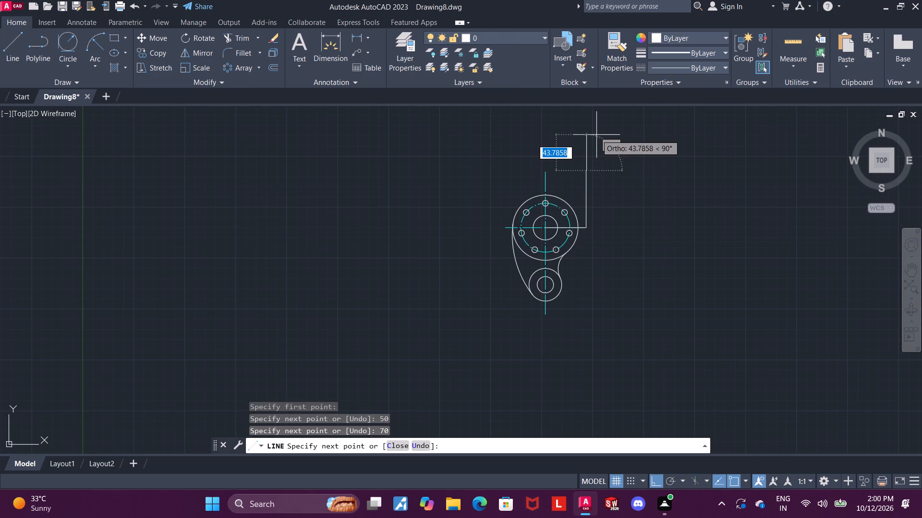
{"action": "key", "text": "Escape"}
Delete the 50-long horizontal construction line, keeping the vertical one.
{"action": "scroll", "coordinate": [563, 213], "scroll_direction": "up", "scroll_amount": 3}
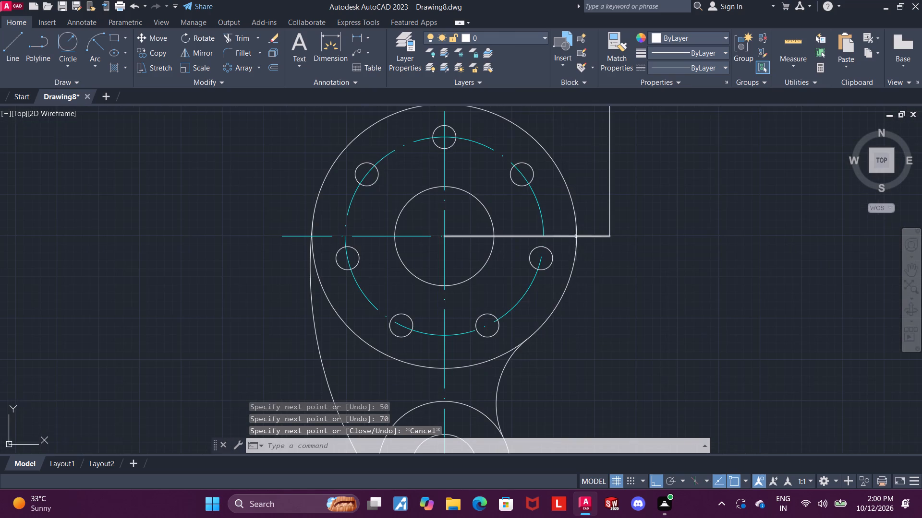
{"action": "left_click", "coordinate": [567, 236]}
{"action": "key", "text": "Delete"}
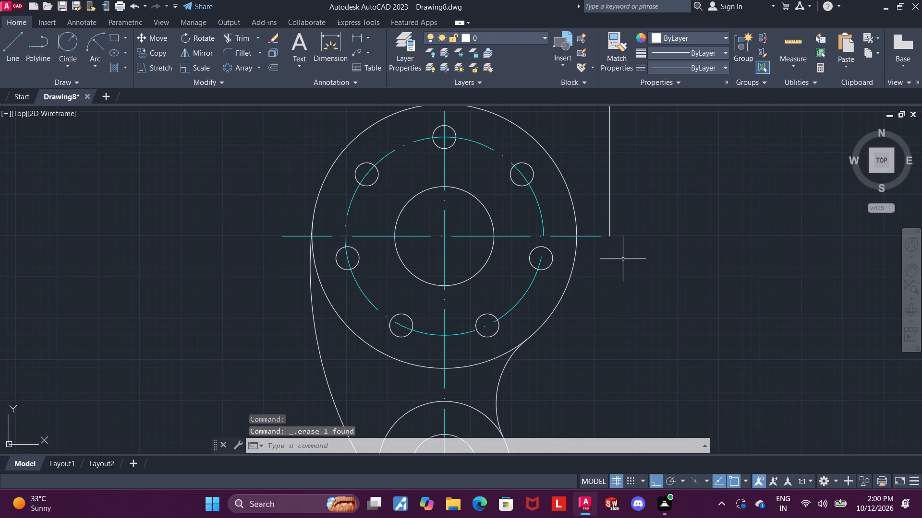
Draw a circle of diameter 20 centred on the upper end of the vertical construction line.
{"action": "scroll", "coordinate": [621, 254], "scroll_direction": "down", "scroll_amount": 3}
{"action": "middle_click_drag", "start_coordinate": [661, 233], "coordinate": [658, 271]}
{"action": "scroll", "coordinate": [653, 231], "scroll_direction": "up", "scroll_amount": 1}
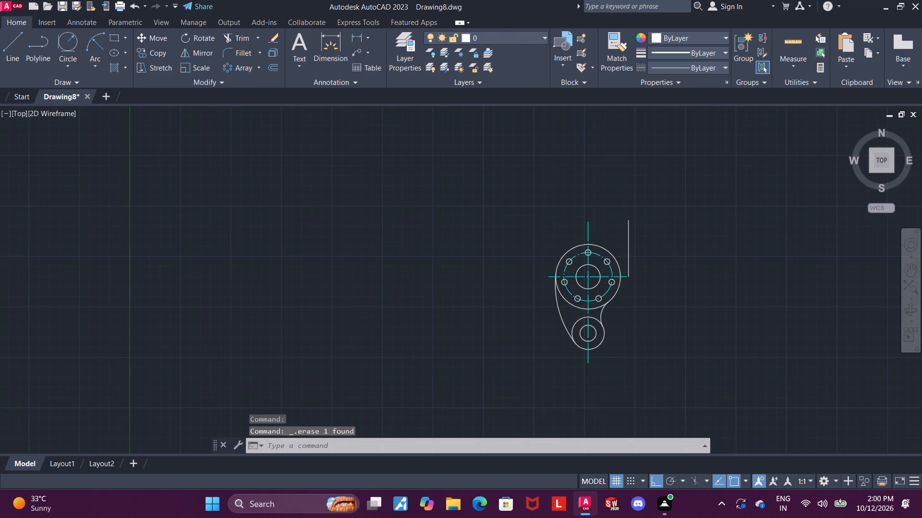
{"action": "scroll", "coordinate": [652, 227], "scroll_direction": "up", "scroll_amount": 2}
{"action": "key", "text": "Escape"}
{"action": "key", "text": "Escape"}
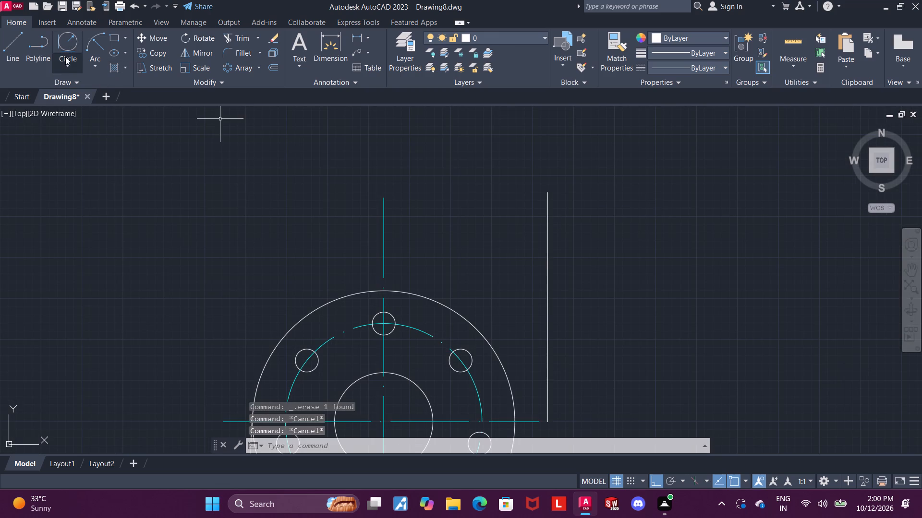
{"action": "left_click", "coordinate": [65, 57]}
{"action": "left_click", "coordinate": [72, 87]}
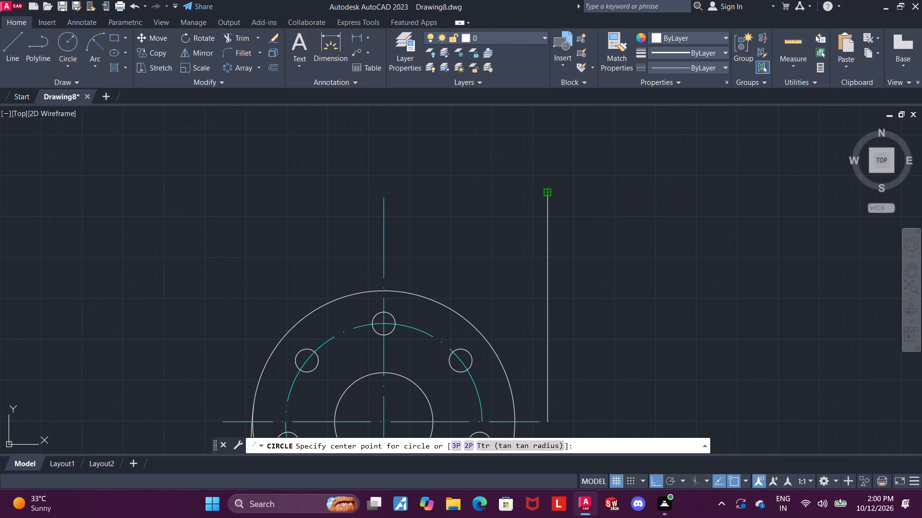
{"action": "left_click", "coordinate": [547, 194]}
{"action": "scroll", "coordinate": [592, 189], "scroll_direction": "down", "scroll_amount": 1}
{"action": "scroll", "coordinate": [592, 189], "scroll_direction": "up", "scroll_amount": 1}
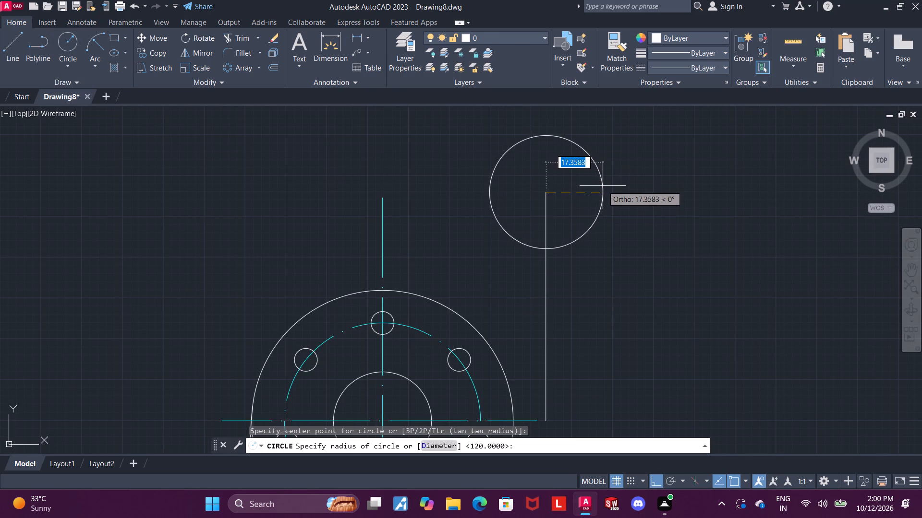
{"action": "key", "text": "d"}
{"action": "key", "text": "Return"}
{"action": "type", "text": "20"}
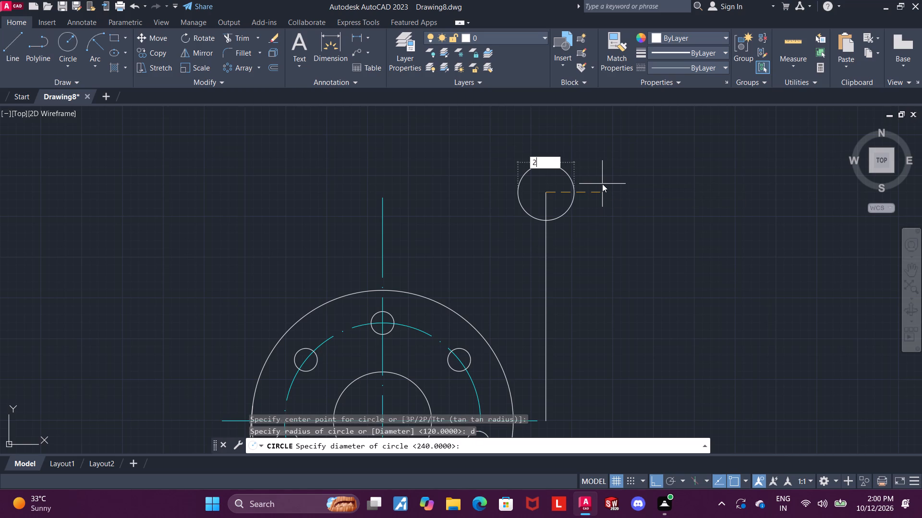
{"action": "key", "text": "Return"}
{"action": "key", "text": "Escape"}
Draw a concentric circle of radius 20 around the new diameter 20 circle.
{"action": "left_click", "coordinate": [77, 48]}
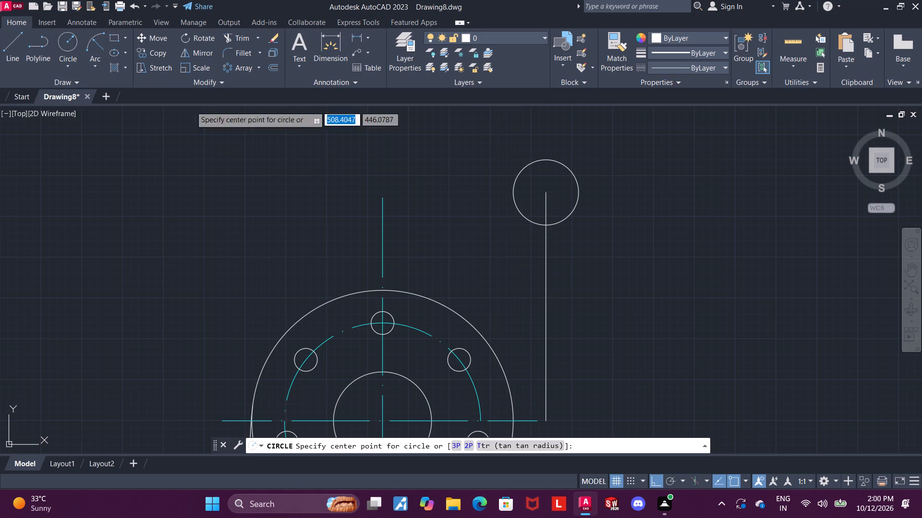
{"action": "left_click", "coordinate": [546, 192]}
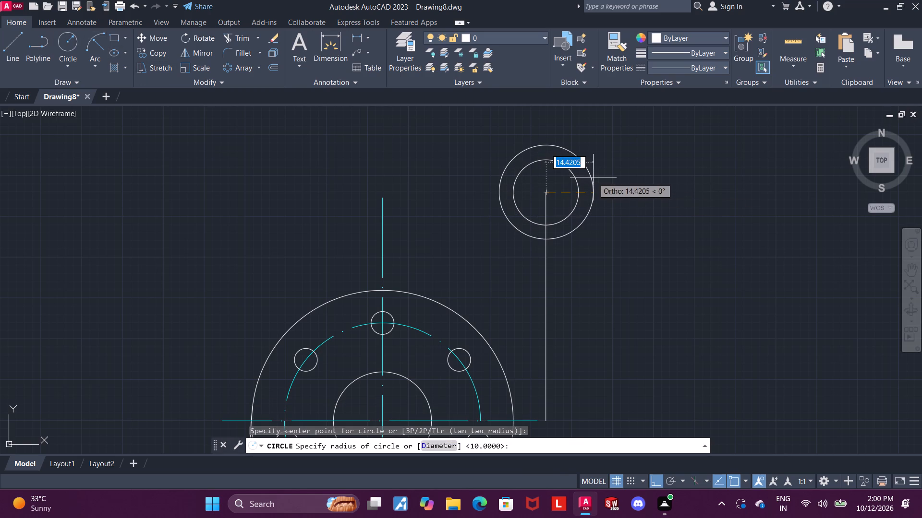
{"action": "type", "text": "20"}
{"action": "key", "text": "Return"}
{"action": "key", "text": "Escape"}
Delete the vertical construction line below the two new concentric circles.
{"action": "scroll", "coordinate": [596, 169], "scroll_direction": "down", "scroll_amount": 1}
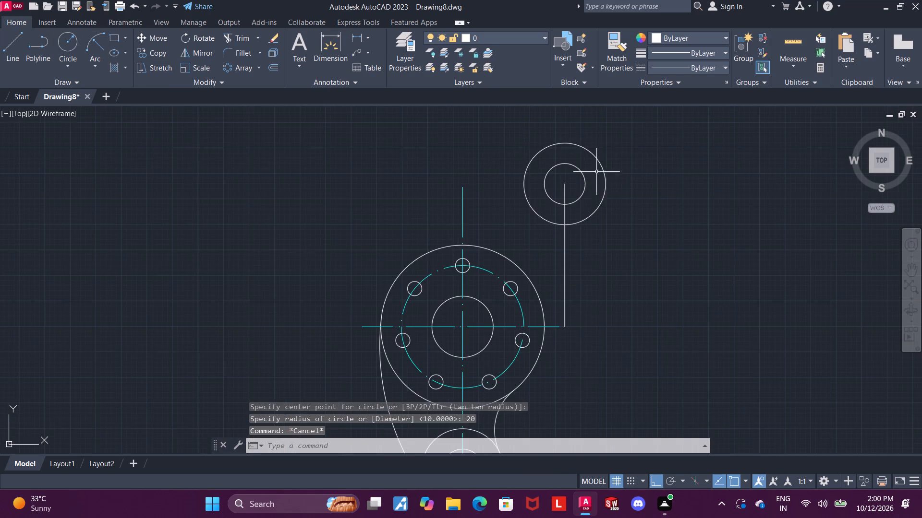
{"action": "scroll", "coordinate": [606, 193], "scroll_direction": "down", "scroll_amount": 1}
{"action": "middle_click_drag", "start_coordinate": [615, 217], "coordinate": [617, 200]}
{"action": "middle_click_drag", "start_coordinate": [639, 190], "coordinate": [637, 212]}
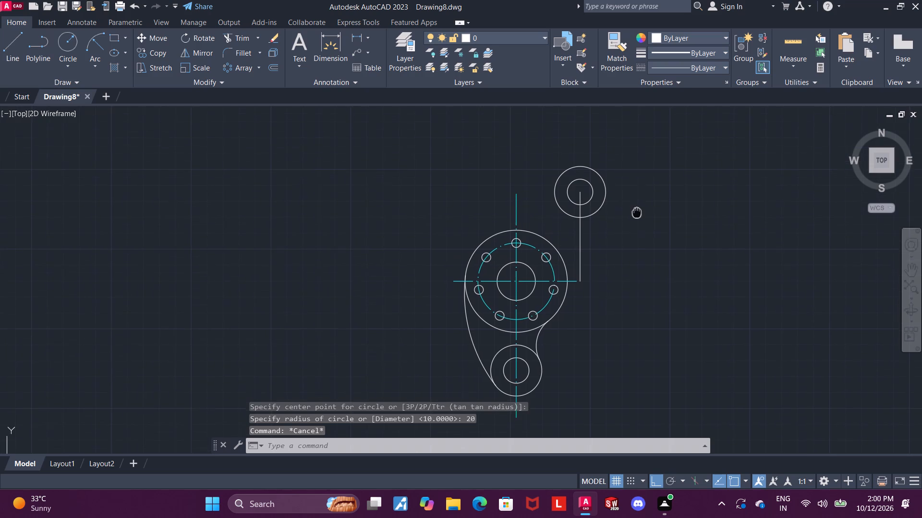
{"action": "middle_click_drag", "start_coordinate": [637, 212], "coordinate": [637, 213]}
{"action": "middle_click_drag", "start_coordinate": [649, 163], "coordinate": [640, 206]}
{"action": "key", "text": "Escape"}
{"action": "key", "text": "Escape"}
{"action": "scroll", "coordinate": [591, 285], "scroll_direction": "up", "scroll_amount": 1}
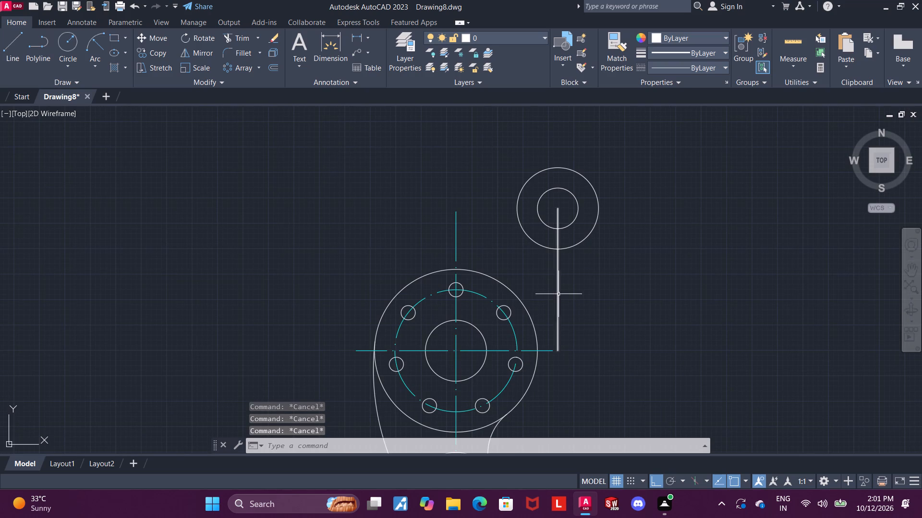
{"action": "left_click", "coordinate": [558, 294]}
{"action": "key", "text": "Delete"}
{"action": "key", "text": "Escape"}
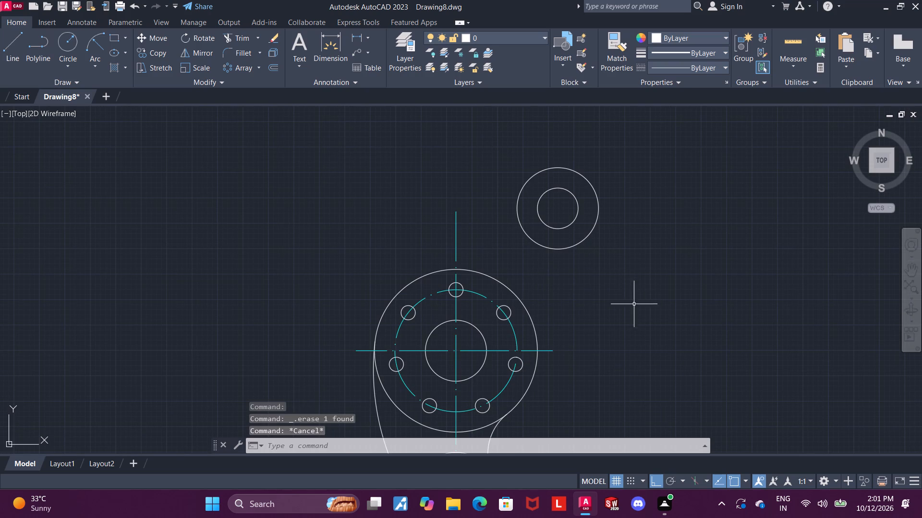
Draw a horizontal line about 62 long and a vertical line through the upper-right circles' centre, extending past the outer circle.
{"action": "middle_click_drag", "start_coordinate": [634, 305], "coordinate": [602, 293]}
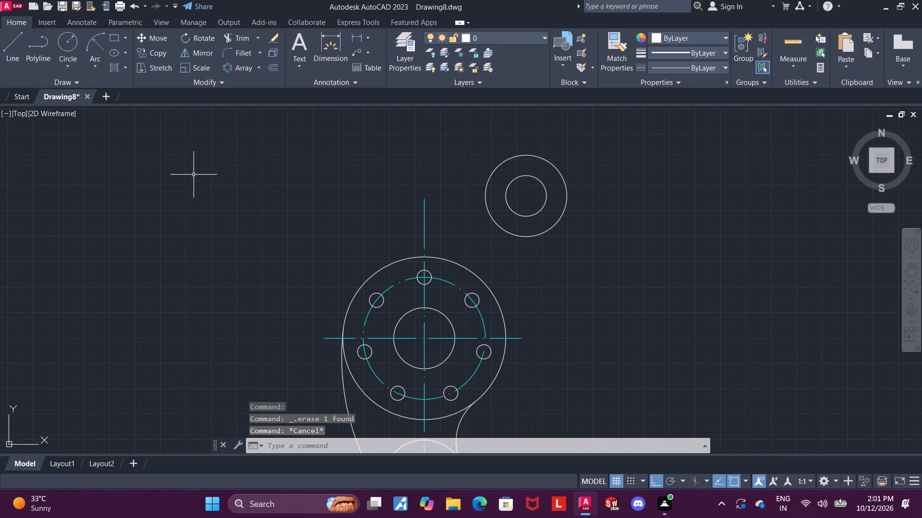
{"action": "left_click", "coordinate": [13, 34]}
{"action": "scroll", "coordinate": [598, 216], "scroll_direction": "up", "scroll_amount": 1}
{"action": "scroll", "coordinate": [599, 223], "scroll_direction": "down", "scroll_amount": 3}
{"action": "scroll", "coordinate": [582, 232], "scroll_direction": "up", "scroll_amount": 2}
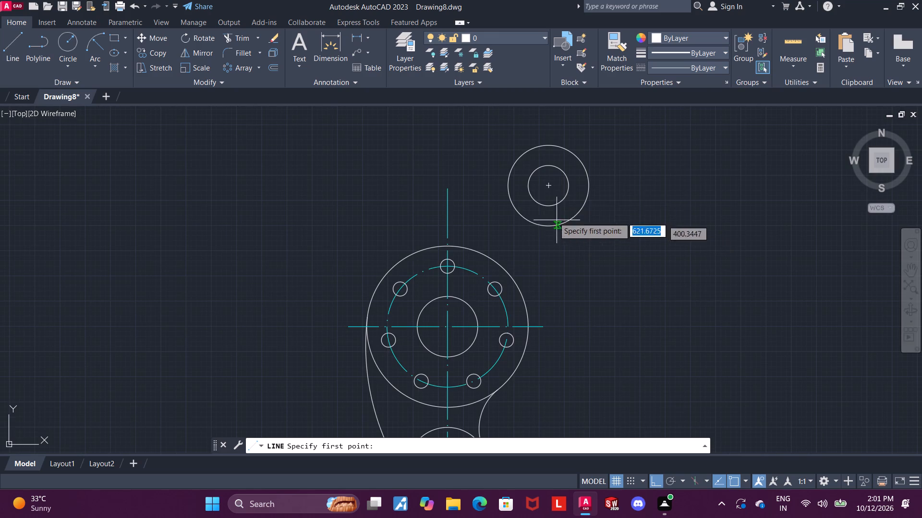
{"action": "left_click", "coordinate": [498, 186]}
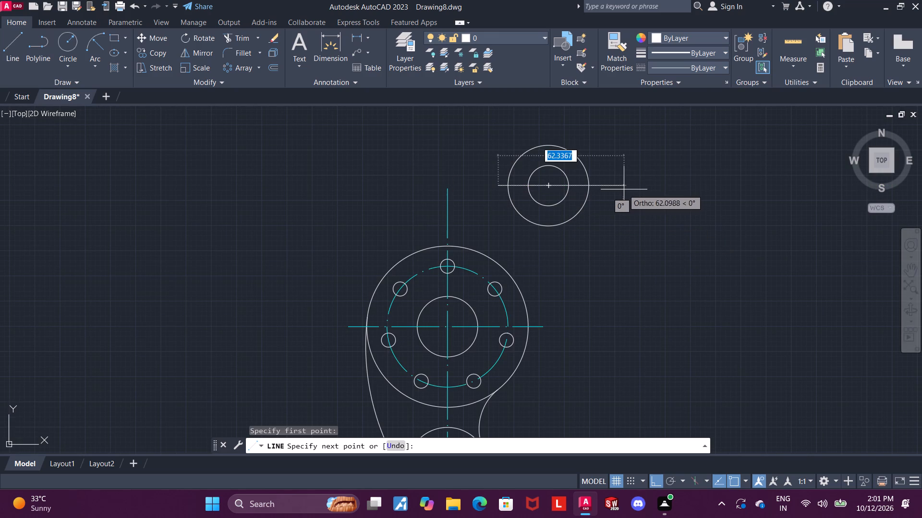
{"action": "left_click", "coordinate": [625, 189]}
{"action": "key", "text": "Escape"}
{"action": "key", "text": "Escape"}
{"action": "left_click", "coordinate": [17, 43]}
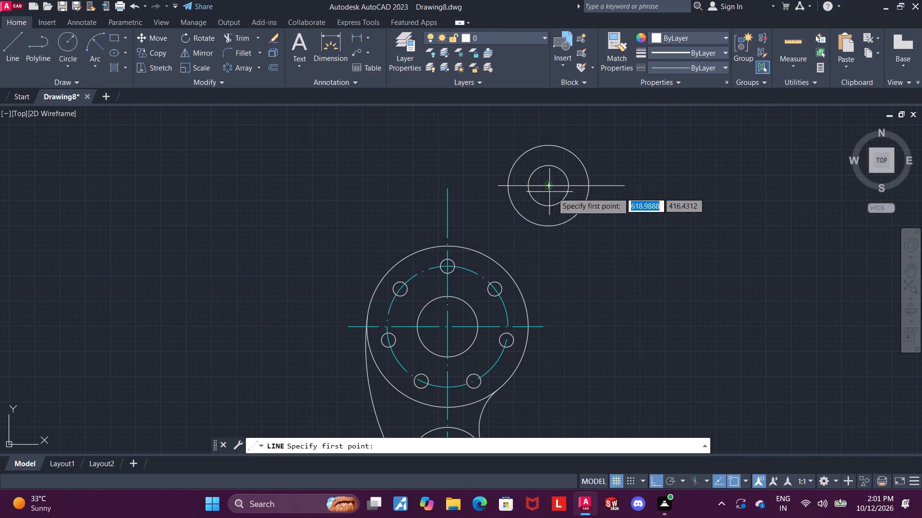
{"action": "left_click", "coordinate": [548, 132]}
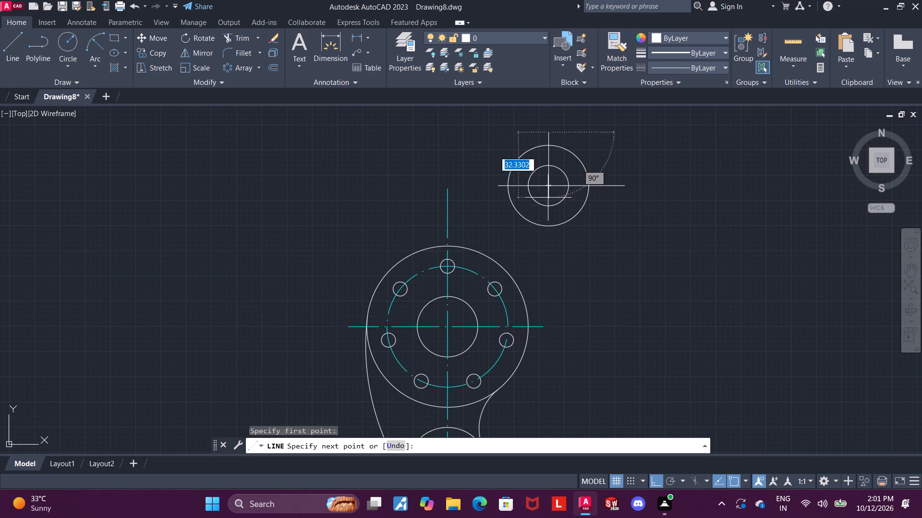
{"action": "left_click", "coordinate": [545, 241]}
{"action": "key", "text": "Escape"}
Set both crossing lines through the upper-right circles to linetype ACAD_ISO04W100 and colour cyan.
{"action": "left_click", "coordinate": [553, 198]}
{"action": "left_click", "coordinate": [541, 182]}
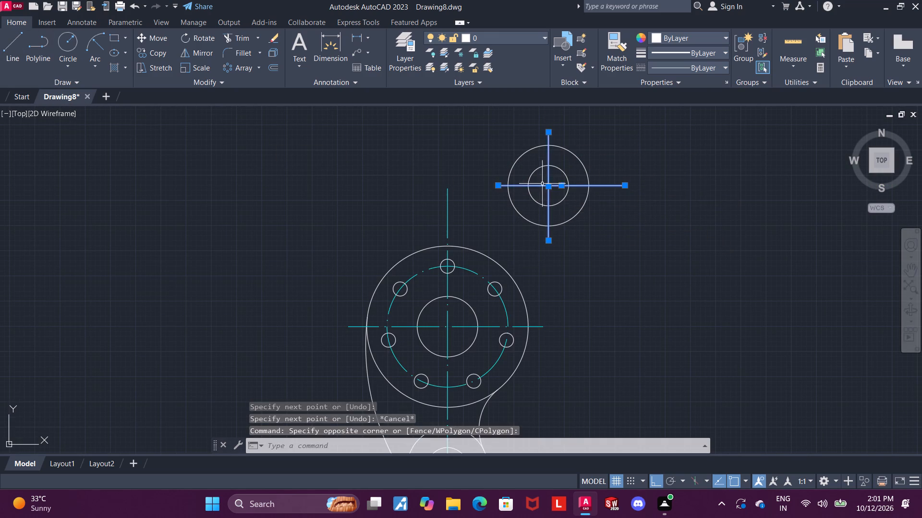
{"action": "left_click", "coordinate": [681, 71]}
{"action": "left_click", "coordinate": [685, 103]}
{"action": "left_click", "coordinate": [696, 38]}
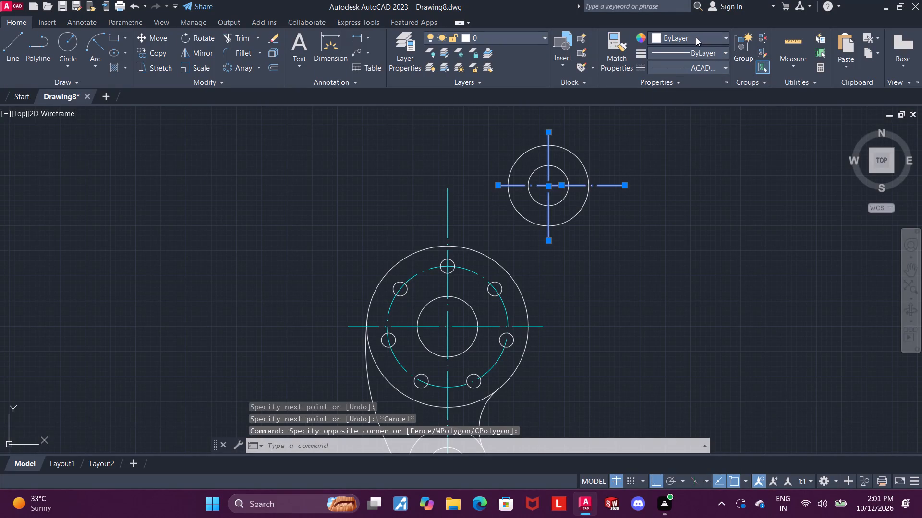
{"action": "left_click", "coordinate": [688, 151]}
Draw a horizontal line through the centre of the lower concentric circles, extending past both sides of the outer one.
{"action": "scroll", "coordinate": [622, 212], "scroll_direction": "down", "scroll_amount": 1}
{"action": "scroll", "coordinate": [535, 347], "scroll_direction": "up", "scroll_amount": 1}
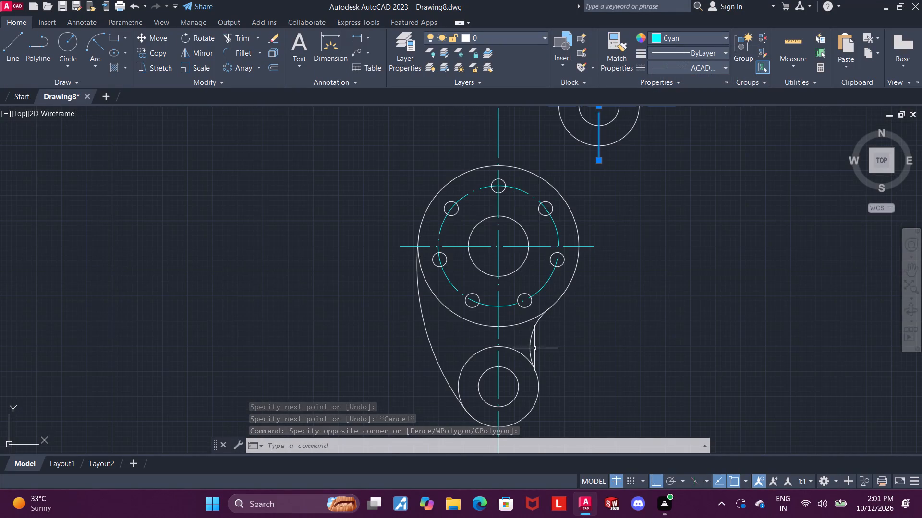
{"action": "middle_click_drag", "start_coordinate": [517, 334], "coordinate": [535, 269]}
{"action": "left_click", "coordinate": [18, 40]}
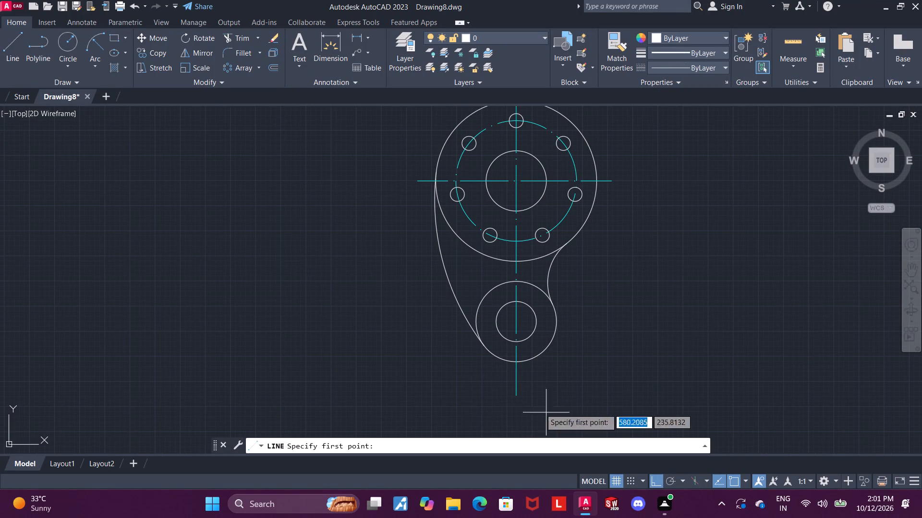
{"action": "left_click", "coordinate": [449, 320]}
{"action": "left_click", "coordinate": [580, 320]}
{"action": "key", "text": "Escape"}
Set the linetype of the lower circles' horizontal line to ACAD_ISO04W100.
{"action": "left_click", "coordinate": [571, 321]}
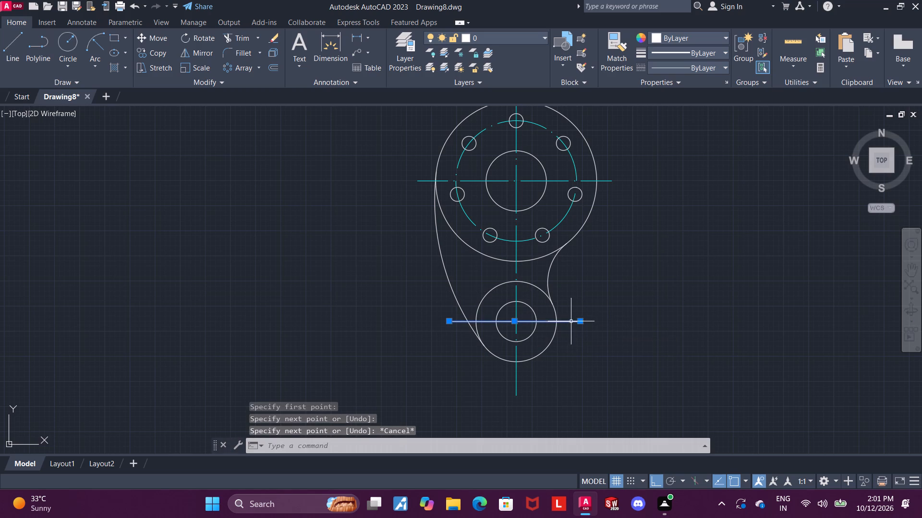
{"action": "left_click", "coordinate": [682, 65]}
{"action": "left_click", "coordinate": [682, 108]}
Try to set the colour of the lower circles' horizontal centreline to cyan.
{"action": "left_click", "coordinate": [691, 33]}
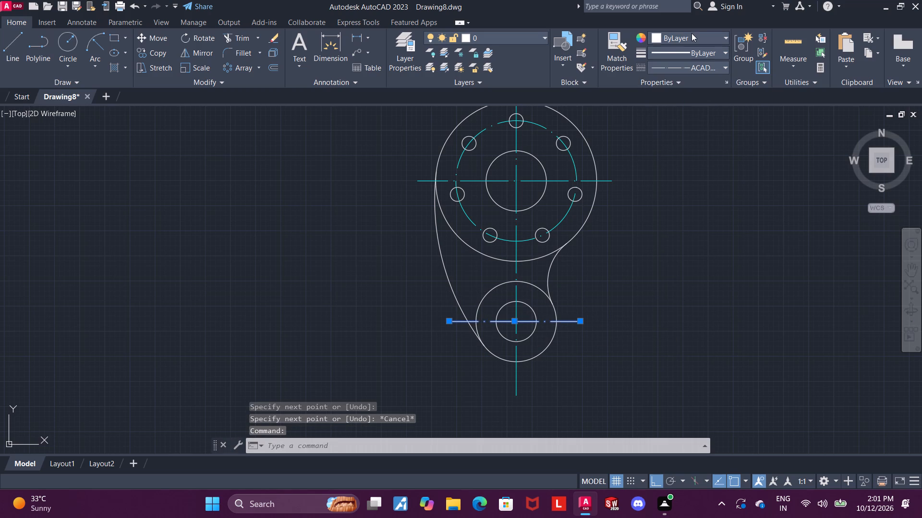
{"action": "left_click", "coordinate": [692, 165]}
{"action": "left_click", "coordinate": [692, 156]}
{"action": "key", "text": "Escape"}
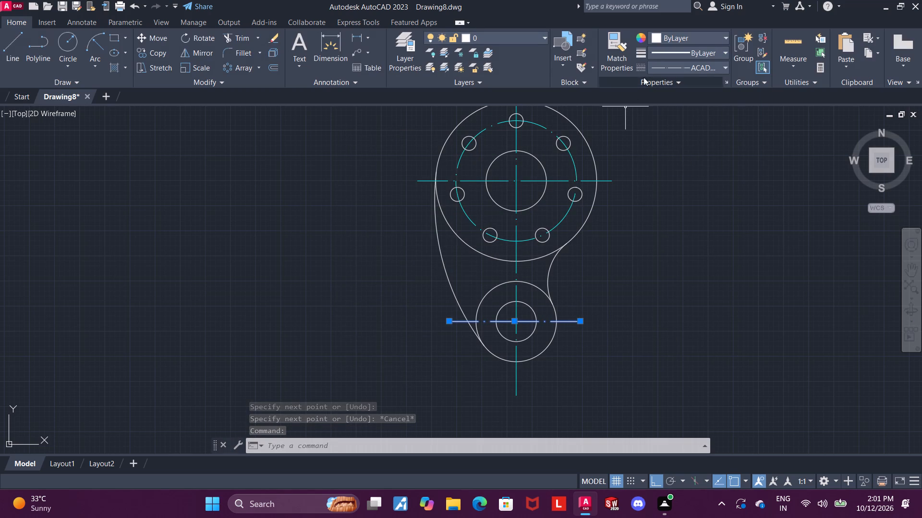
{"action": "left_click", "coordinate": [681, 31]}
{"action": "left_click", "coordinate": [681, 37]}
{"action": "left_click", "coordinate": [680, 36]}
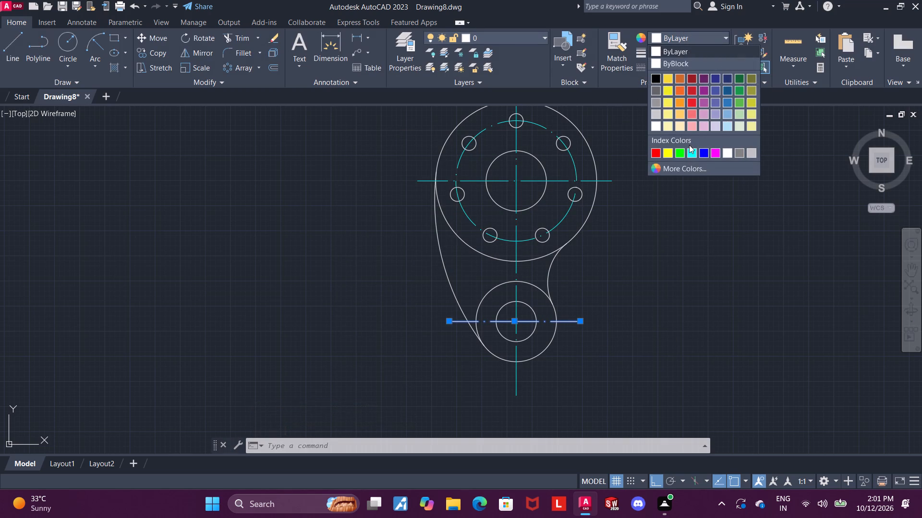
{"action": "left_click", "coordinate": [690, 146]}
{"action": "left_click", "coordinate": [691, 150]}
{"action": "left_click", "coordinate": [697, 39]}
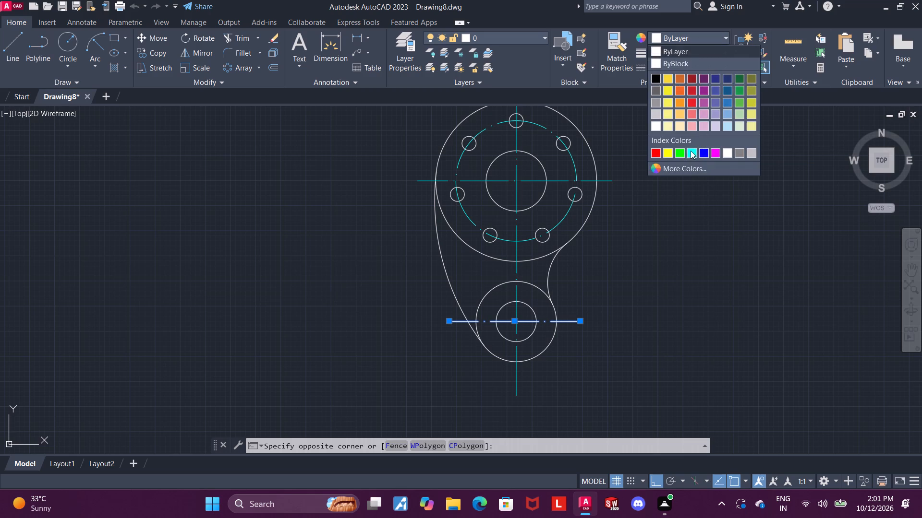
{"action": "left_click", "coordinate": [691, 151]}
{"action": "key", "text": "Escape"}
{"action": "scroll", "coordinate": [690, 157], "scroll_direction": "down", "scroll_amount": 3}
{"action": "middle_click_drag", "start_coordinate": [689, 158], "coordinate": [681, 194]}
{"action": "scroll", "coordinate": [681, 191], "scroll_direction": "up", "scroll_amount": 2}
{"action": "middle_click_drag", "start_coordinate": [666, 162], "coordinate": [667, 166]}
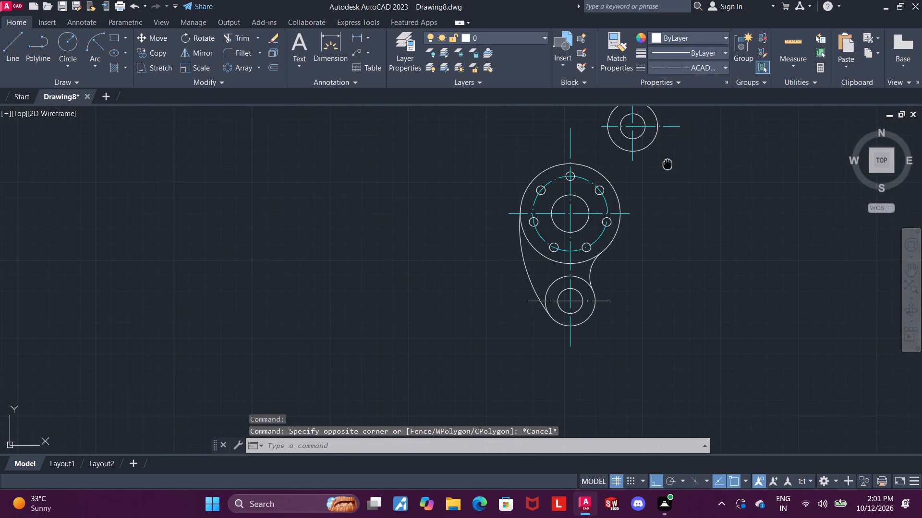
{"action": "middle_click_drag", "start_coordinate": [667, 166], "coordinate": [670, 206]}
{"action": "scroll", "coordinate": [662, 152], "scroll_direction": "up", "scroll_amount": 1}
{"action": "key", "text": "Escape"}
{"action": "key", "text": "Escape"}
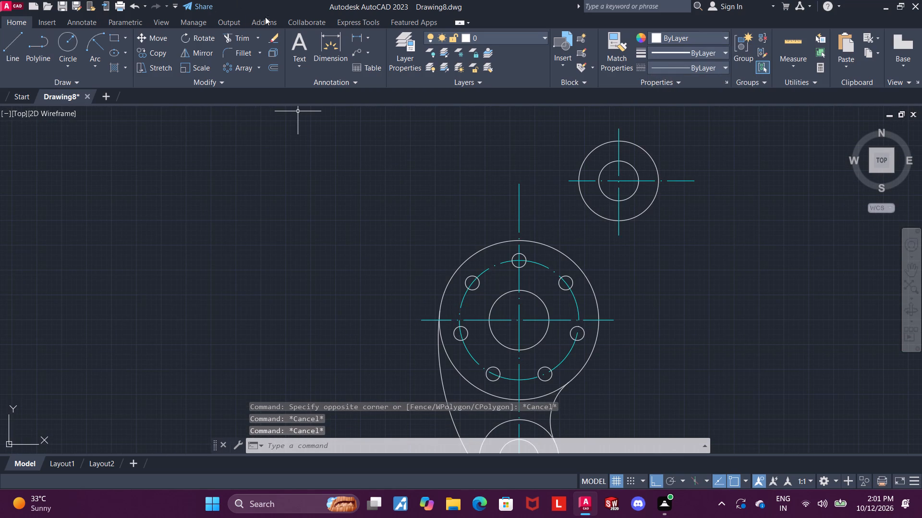
Trim the vertical centreline's excess length extending above the outer circle of the seven-hole flange.
{"action": "left_click", "coordinate": [239, 33]}
{"action": "left_click_drag", "start_coordinate": [519, 205], "coordinate": [483, 200]}
{"action": "key", "text": "Escape"}
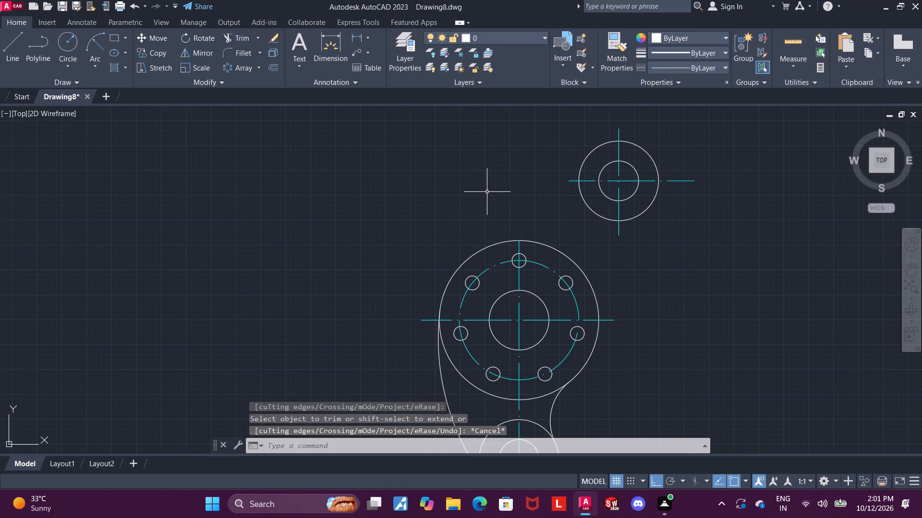
{"action": "key", "text": "Escape"}
{"action": "key", "text": "Escape"}
{"action": "key", "text": "Escape"}
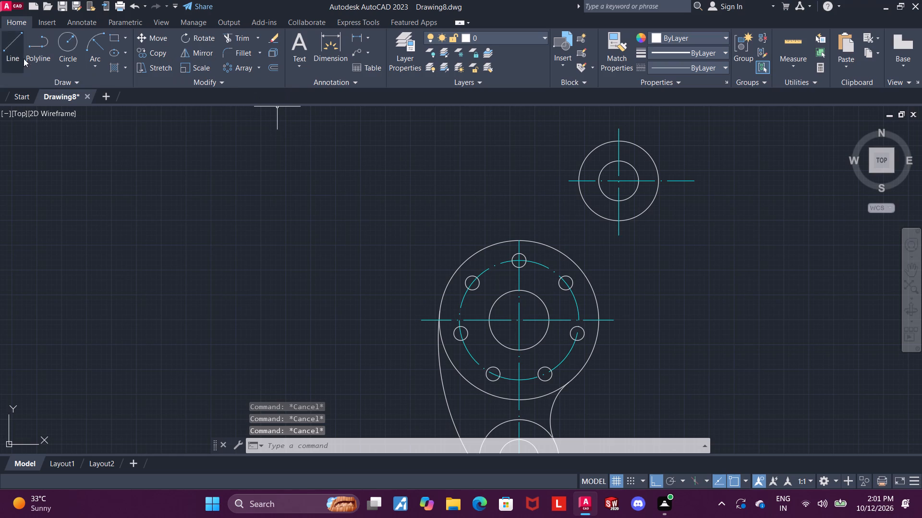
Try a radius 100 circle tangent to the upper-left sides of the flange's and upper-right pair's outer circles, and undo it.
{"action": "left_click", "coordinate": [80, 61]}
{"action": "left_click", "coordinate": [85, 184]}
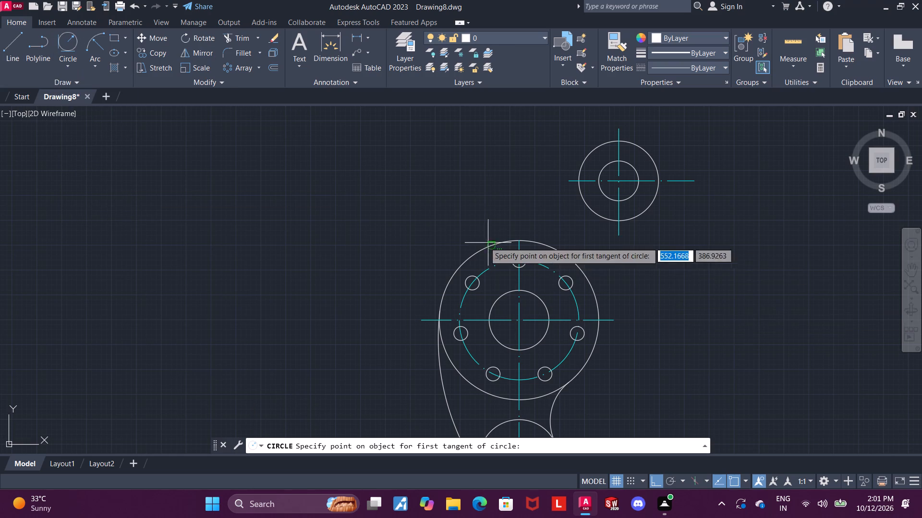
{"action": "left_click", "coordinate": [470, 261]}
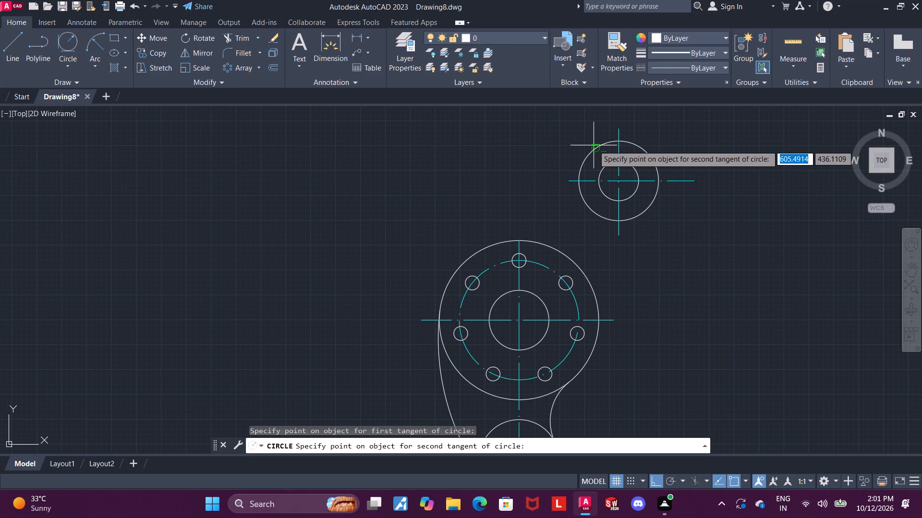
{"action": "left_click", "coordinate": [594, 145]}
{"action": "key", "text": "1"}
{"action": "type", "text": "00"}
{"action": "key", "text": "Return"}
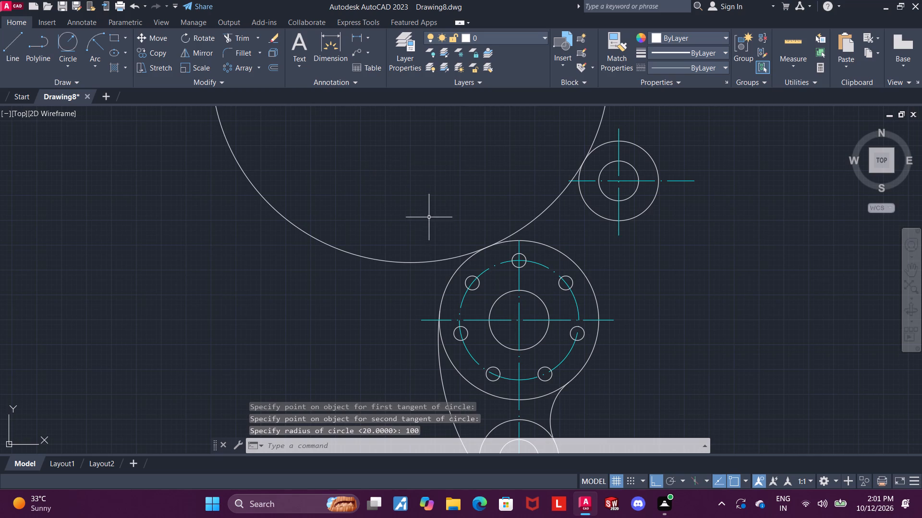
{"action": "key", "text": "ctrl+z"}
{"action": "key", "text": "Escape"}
Draw a radius 100 circle tangent to the upper-right pair's and flange's outer circles, enclosing both circles.
{"action": "left_click", "coordinate": [60, 42]}
{"action": "left_click", "coordinate": [640, 150]}
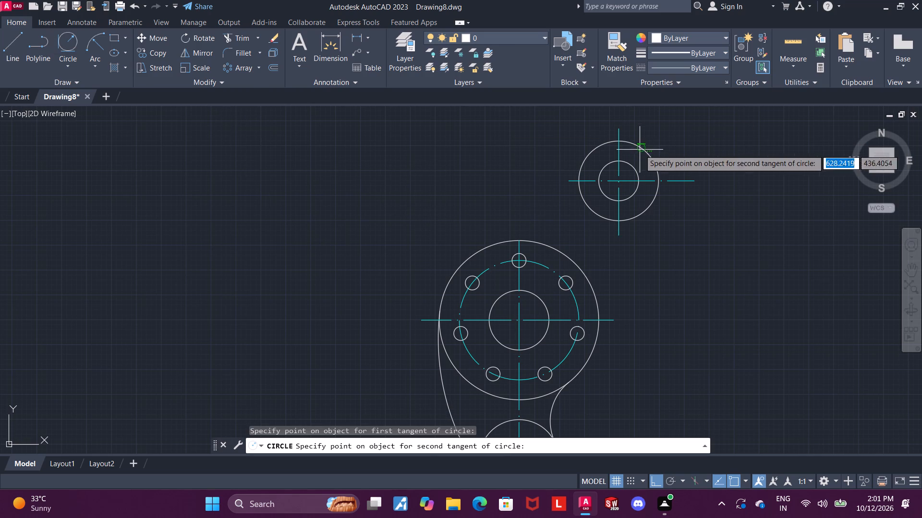
{"action": "left_click", "coordinate": [455, 262]}
{"action": "key", "text": "1"}
{"action": "type", "text": "00"}
{"action": "key", "text": "Return"}
{"action": "key", "text": "Escape"}
{"action": "key", "text": "Escape"}
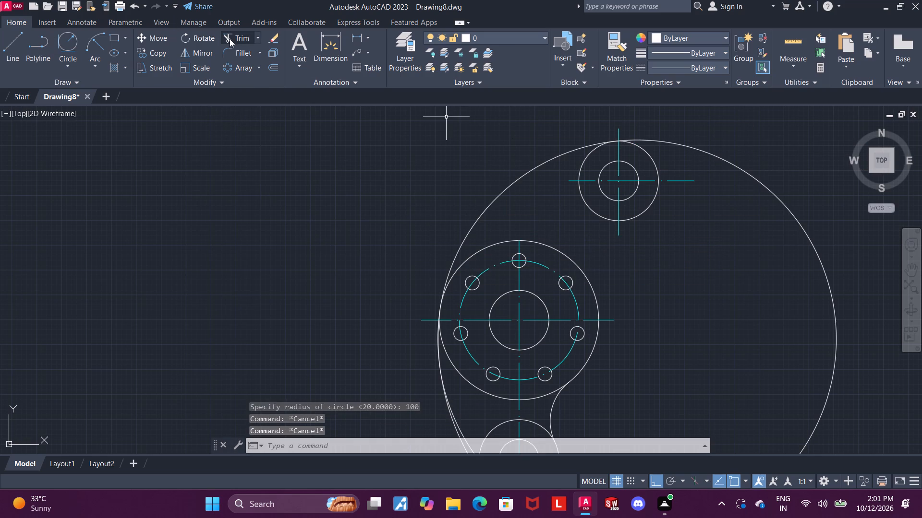
Trim the outlying right-hand part of the radius 100 circle, keeping the arc along the profile's left side.
{"action": "left_click", "coordinate": [230, 40]}
{"action": "scroll", "coordinate": [467, 203], "scroll_direction": "down", "scroll_amount": 2}
{"action": "scroll", "coordinate": [524, 222], "scroll_direction": "up", "scroll_amount": 1}
{"action": "left_click_drag", "start_coordinate": [597, 180], "coordinate": [628, 120]}
{"action": "key", "text": "Escape"}
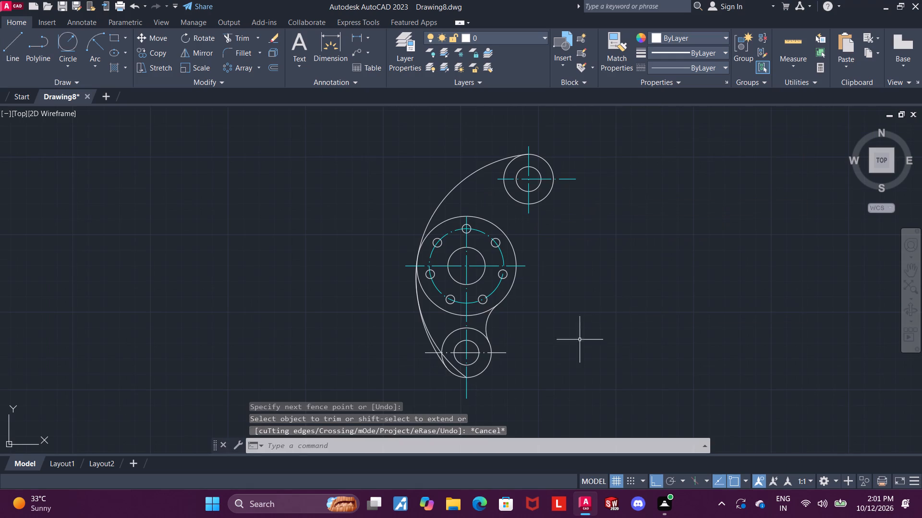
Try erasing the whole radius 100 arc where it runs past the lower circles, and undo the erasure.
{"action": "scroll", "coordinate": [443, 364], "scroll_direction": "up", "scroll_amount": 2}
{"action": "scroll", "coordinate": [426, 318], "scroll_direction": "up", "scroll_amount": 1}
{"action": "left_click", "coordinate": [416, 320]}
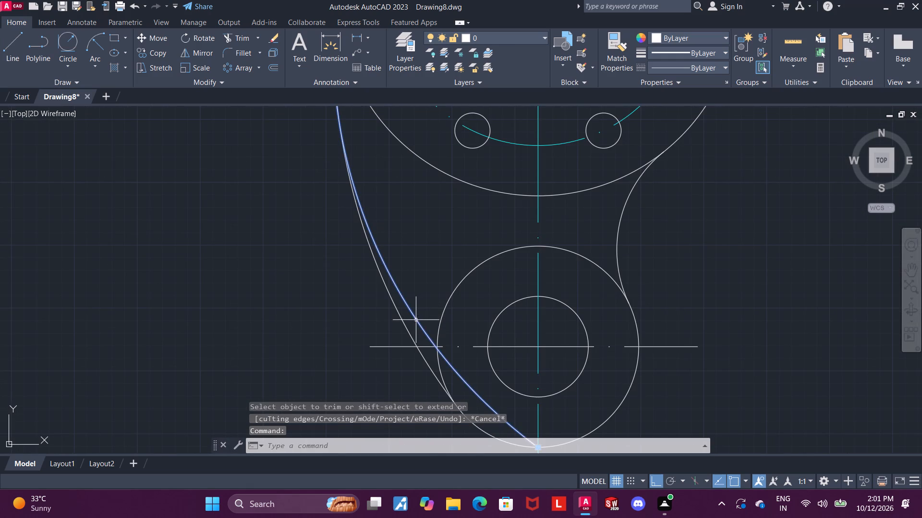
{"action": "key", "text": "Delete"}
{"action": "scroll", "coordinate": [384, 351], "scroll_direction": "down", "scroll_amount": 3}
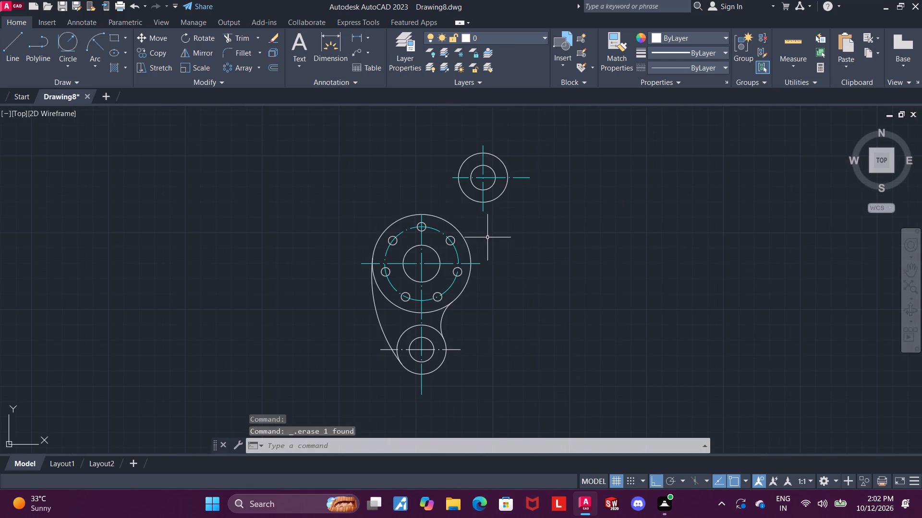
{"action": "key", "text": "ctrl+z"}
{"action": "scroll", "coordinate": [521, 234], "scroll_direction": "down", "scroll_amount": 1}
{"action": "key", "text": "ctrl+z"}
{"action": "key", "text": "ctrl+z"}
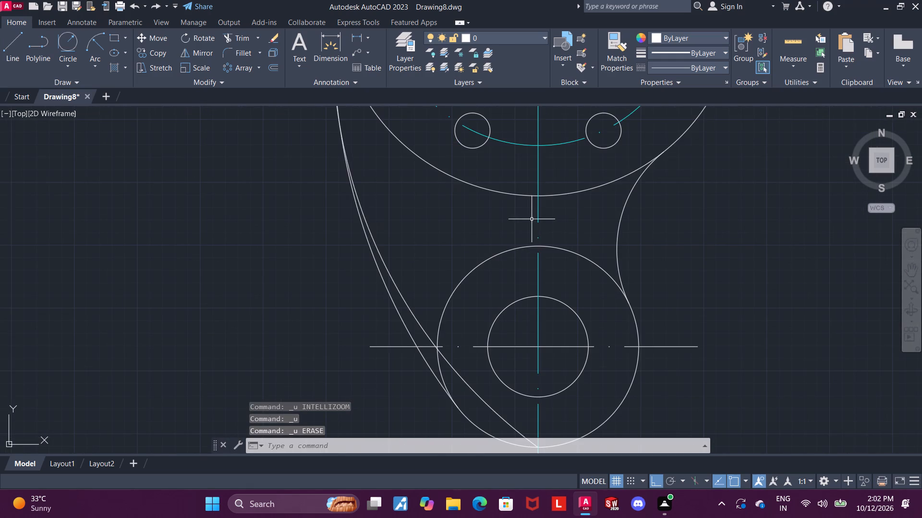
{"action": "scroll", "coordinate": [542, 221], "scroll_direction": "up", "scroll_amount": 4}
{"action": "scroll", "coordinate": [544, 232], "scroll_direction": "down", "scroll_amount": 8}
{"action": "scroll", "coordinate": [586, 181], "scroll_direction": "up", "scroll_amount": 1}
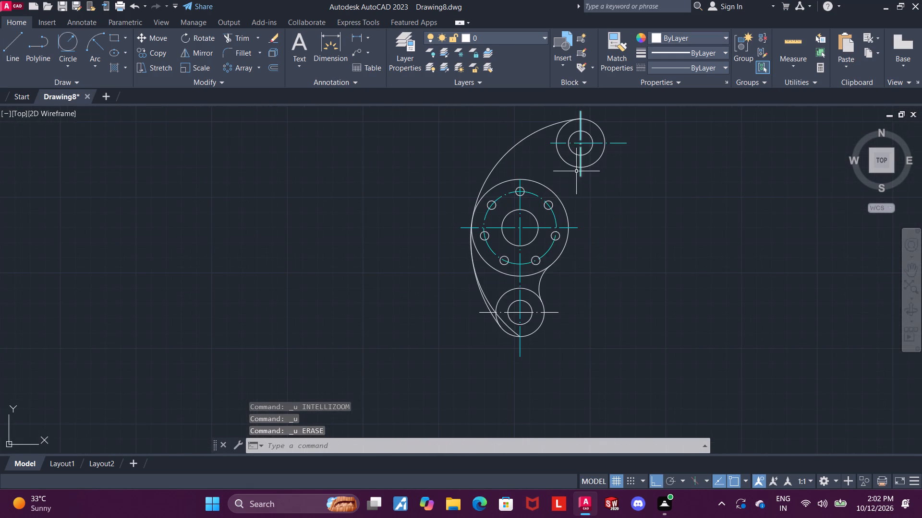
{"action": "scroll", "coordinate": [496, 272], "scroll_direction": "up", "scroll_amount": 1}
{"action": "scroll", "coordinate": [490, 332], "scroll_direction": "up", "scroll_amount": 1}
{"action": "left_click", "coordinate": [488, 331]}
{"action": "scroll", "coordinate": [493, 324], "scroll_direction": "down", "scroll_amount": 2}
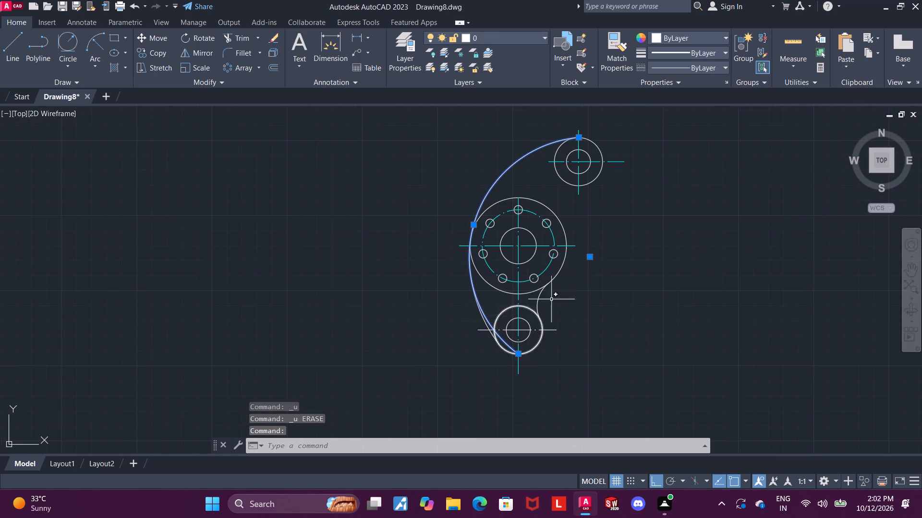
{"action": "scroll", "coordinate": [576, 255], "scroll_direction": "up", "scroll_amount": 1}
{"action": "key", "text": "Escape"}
Trim away the surplus of the radius 100 arc between the flange's left side and the lower outer circle.
{"action": "scroll", "coordinate": [437, 314], "scroll_direction": "up", "scroll_amount": 2}
{"action": "scroll", "coordinate": [417, 324], "scroll_direction": "down", "scroll_amount": 3}
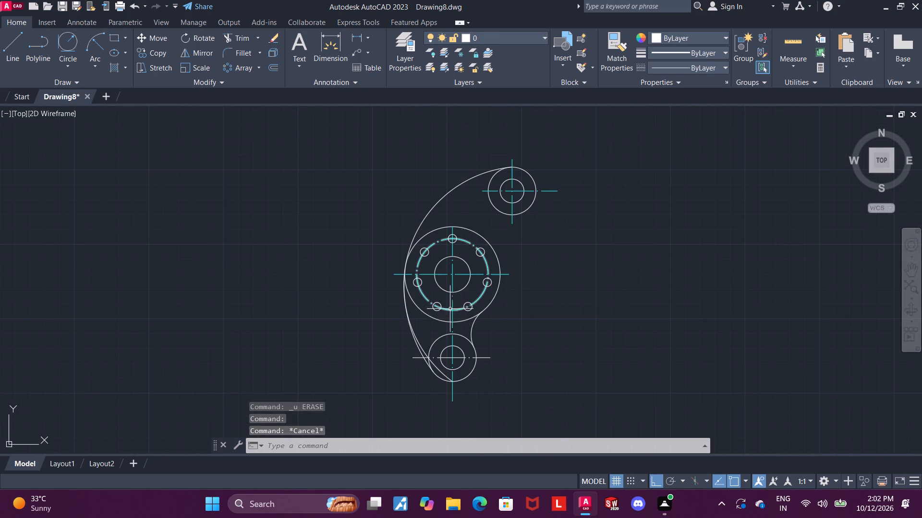
{"action": "left_click", "coordinate": [237, 38]}
{"action": "scroll", "coordinate": [391, 305], "scroll_direction": "up", "scroll_amount": 2}
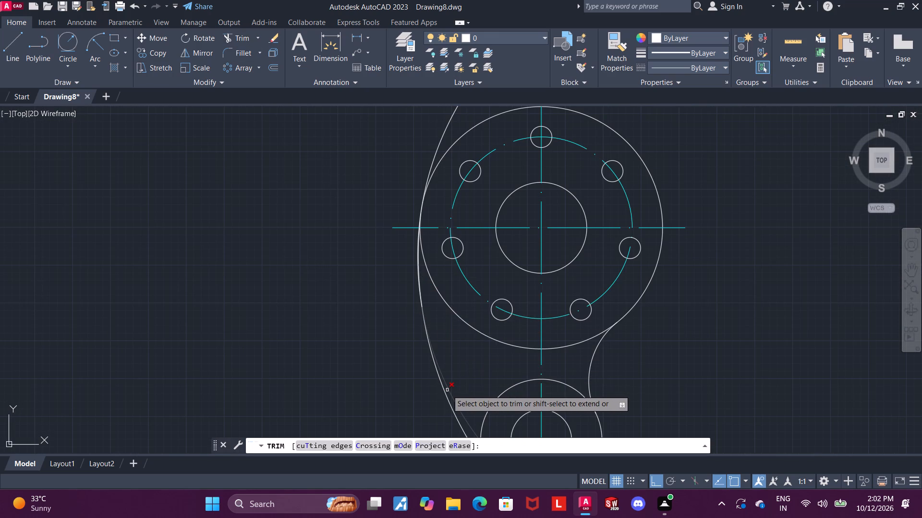
{"action": "left_click", "coordinate": [449, 389]}
{"action": "scroll", "coordinate": [423, 313], "scroll_direction": "up", "scroll_amount": 4}
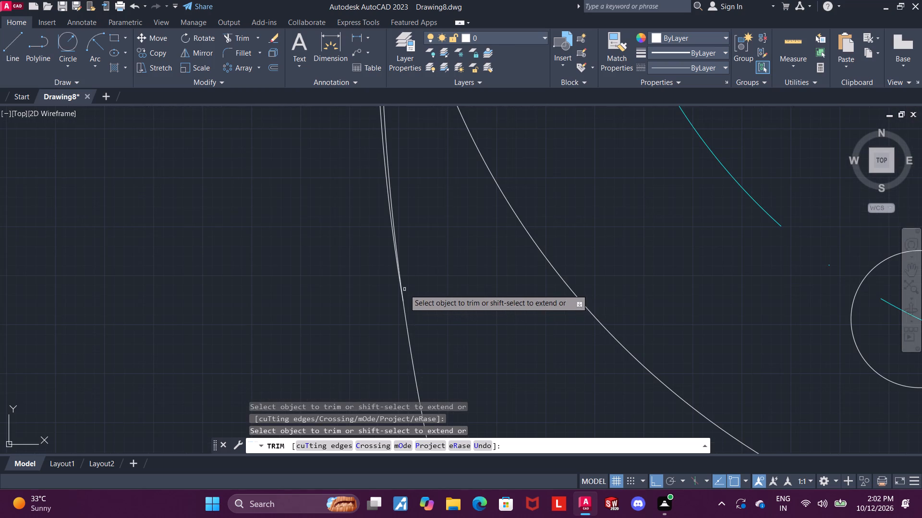
{"action": "scroll", "coordinate": [411, 237], "scroll_direction": "down", "scroll_amount": 3}
{"action": "scroll", "coordinate": [403, 188], "scroll_direction": "up", "scroll_amount": 1}
{"action": "left_click", "coordinate": [403, 188]}
{"action": "scroll", "coordinate": [405, 199], "scroll_direction": "down", "scroll_amount": 2}
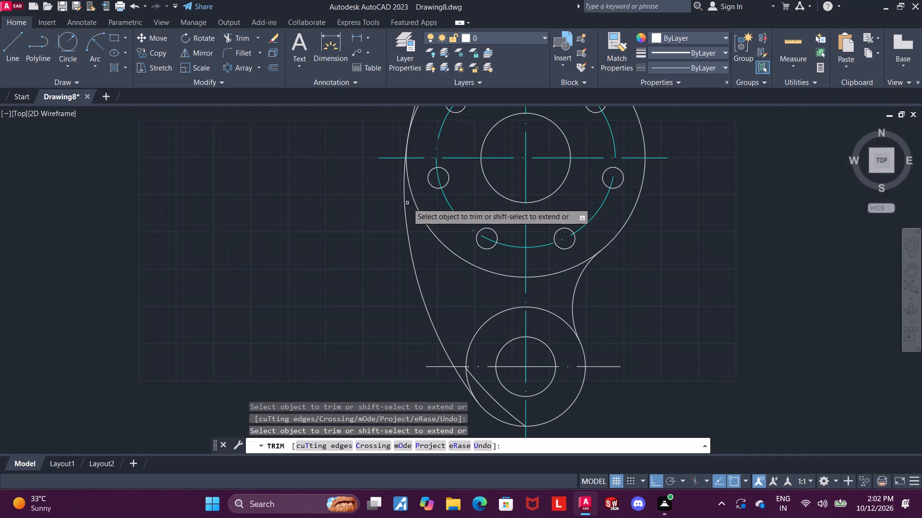
{"action": "scroll", "coordinate": [421, 157], "scroll_direction": "down", "scroll_amount": 3}
{"action": "middle_click_drag", "start_coordinate": [499, 157], "coordinate": [539, 230]}
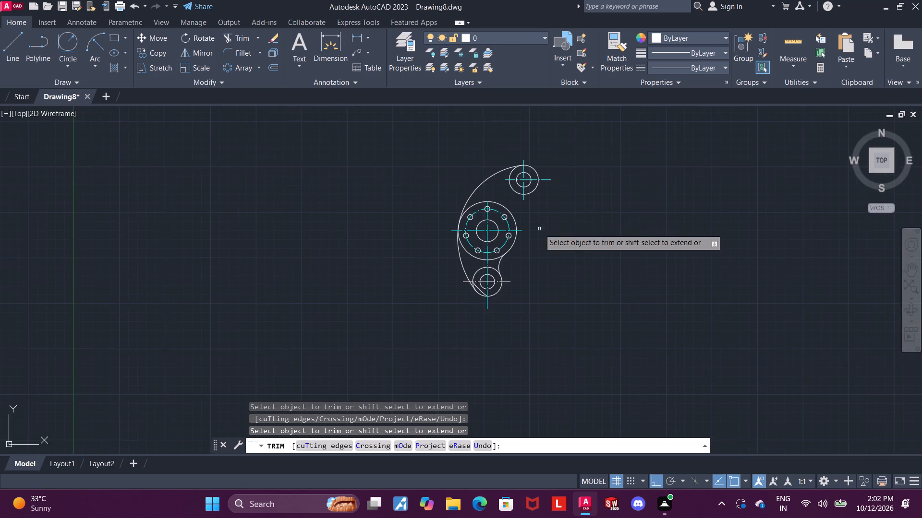
{"action": "scroll", "coordinate": [528, 221], "scroll_direction": "up", "scroll_amount": 2}
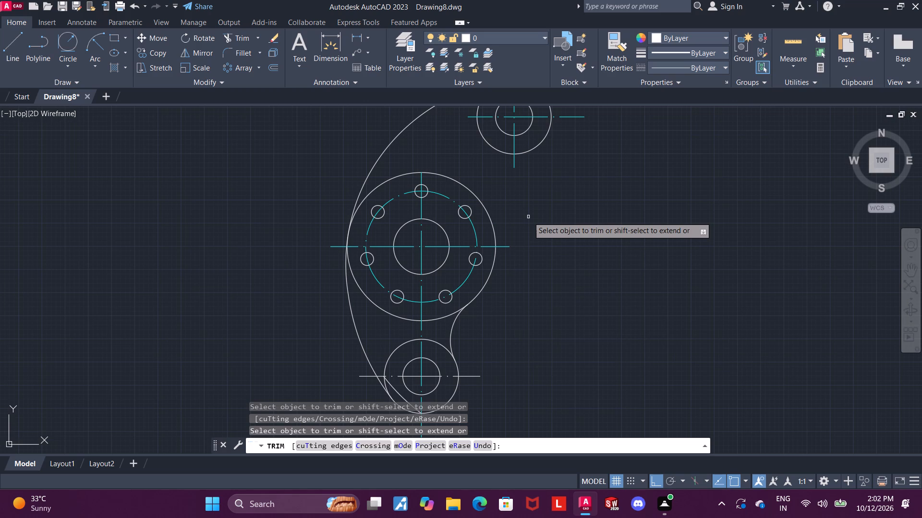
{"action": "key", "text": "Escape"}
{"action": "key", "text": "Escape"}
{"action": "middle_click_drag", "start_coordinate": [543, 260], "coordinate": [542, 321]}
{"action": "key", "text": "Escape"}
{"action": "key", "text": "Escape"}
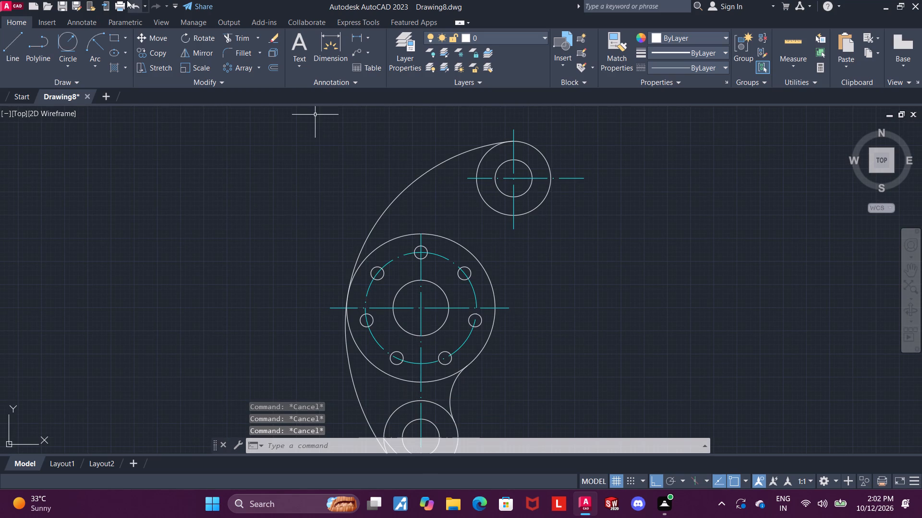
Draw a radius 25 circle tangent to the right side of the flange's outer circle and the underside of the upper-right outer circle.
{"action": "left_click", "coordinate": [77, 35]}
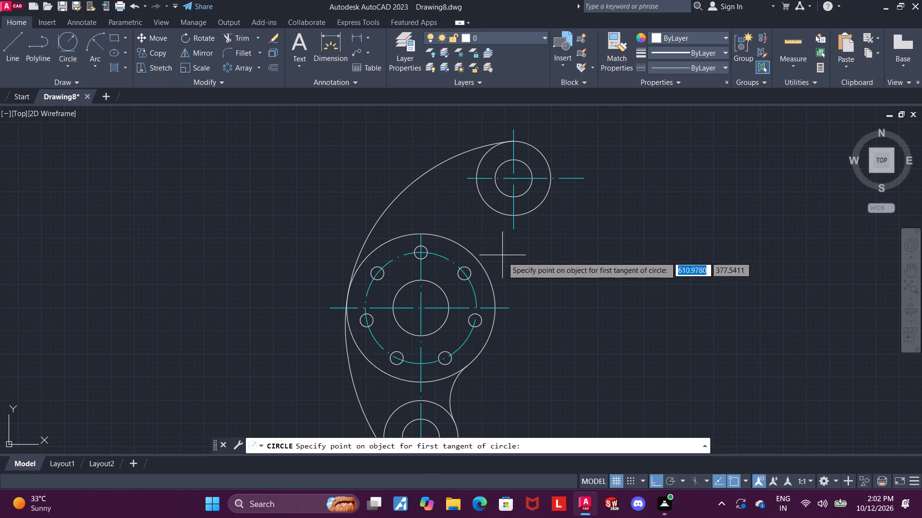
{"action": "left_click", "coordinate": [487, 271]}
{"action": "left_click", "coordinate": [532, 203]}
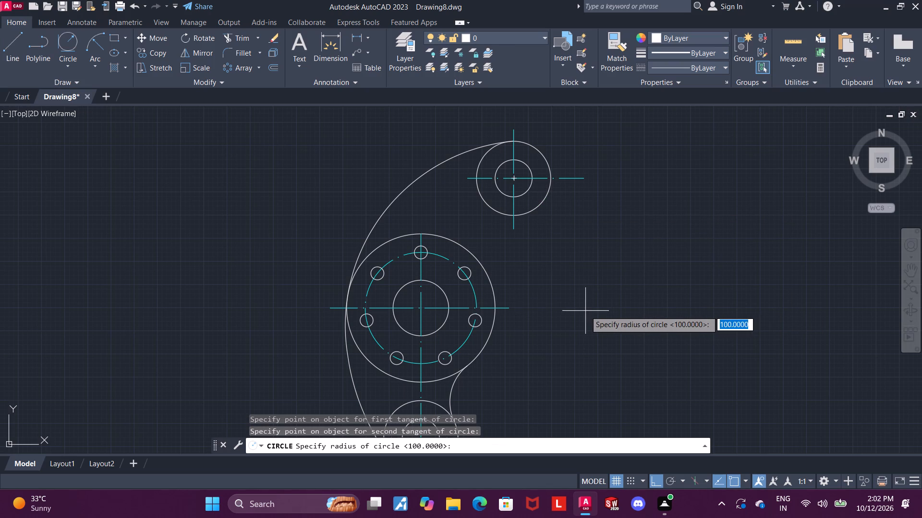
{"action": "type", "text": "25"}
{"action": "key", "text": "Return"}
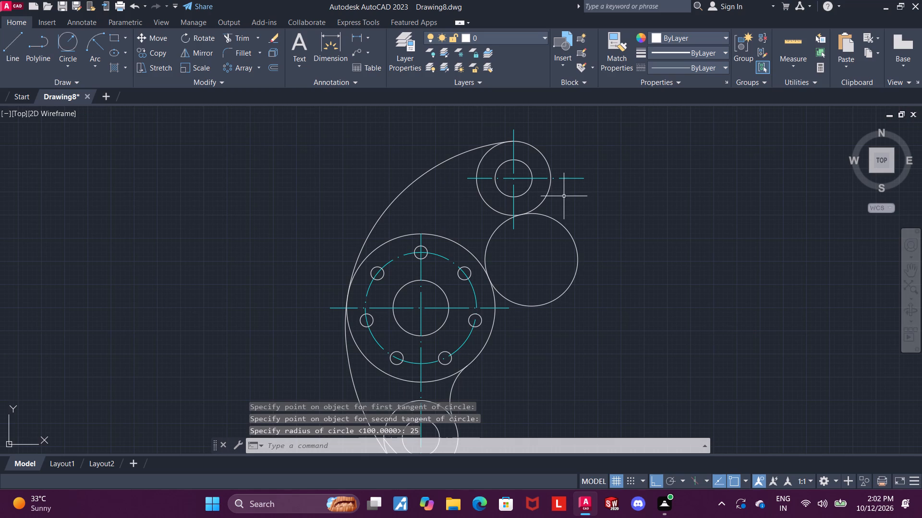
{"action": "key", "text": "Escape"}
Trim the radius 25 circle's outer right part, leaving a concave arc joining the flange and the upper-right circle.
{"action": "left_click", "coordinate": [230, 40]}
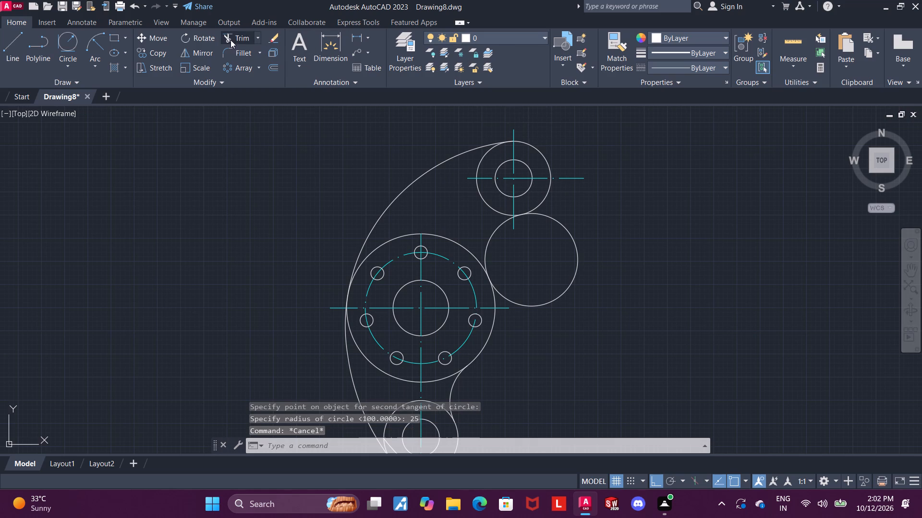
{"action": "left_click_drag", "start_coordinate": [562, 266], "coordinate": [672, 285]}
{"action": "scroll", "coordinate": [513, 212], "scroll_direction": "up", "scroll_amount": 3}
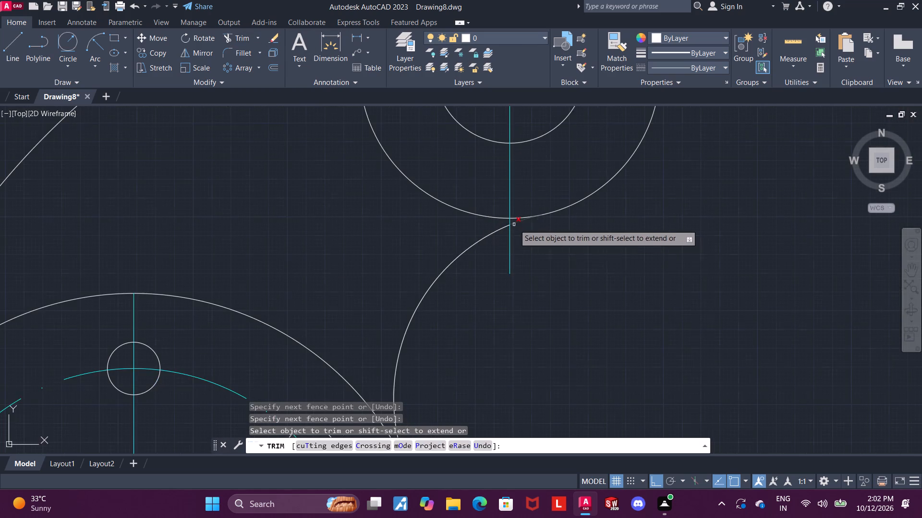
{"action": "scroll", "coordinate": [561, 256], "scroll_direction": "down", "scroll_amount": 2}
{"action": "key", "text": "Escape"}
{"action": "key", "text": "Escape"}
{"action": "scroll", "coordinate": [605, 261], "scroll_direction": "down", "scroll_amount": 1}
{"action": "middle_click_drag", "start_coordinate": [634, 291], "coordinate": [627, 272]}
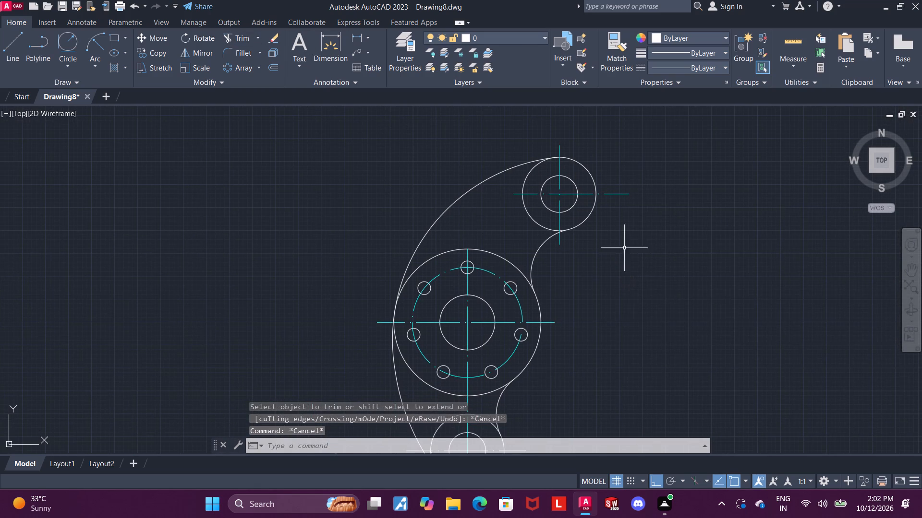
{"action": "key", "text": "Escape"}
{"action": "key", "text": "Escape"}
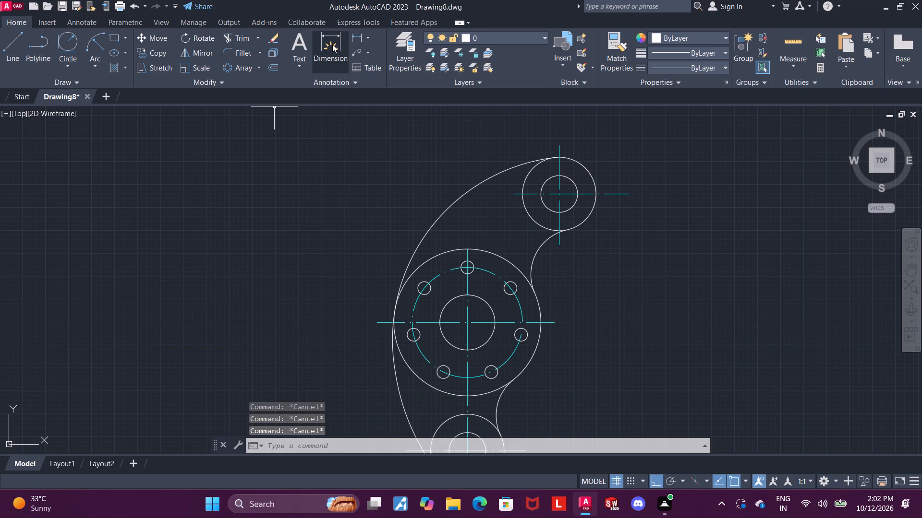
Add a horizontal dimension above the part from the flange circle's top quadrant to the upper end of the upper-right vertical centreline.
{"action": "left_click", "coordinate": [333, 44]}
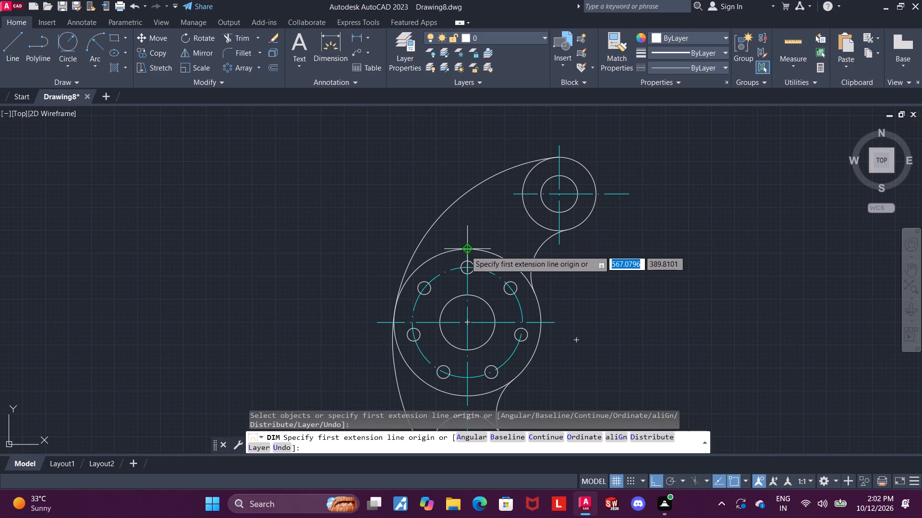
{"action": "left_click", "coordinate": [465, 250]}
{"action": "left_click", "coordinate": [560, 145]}
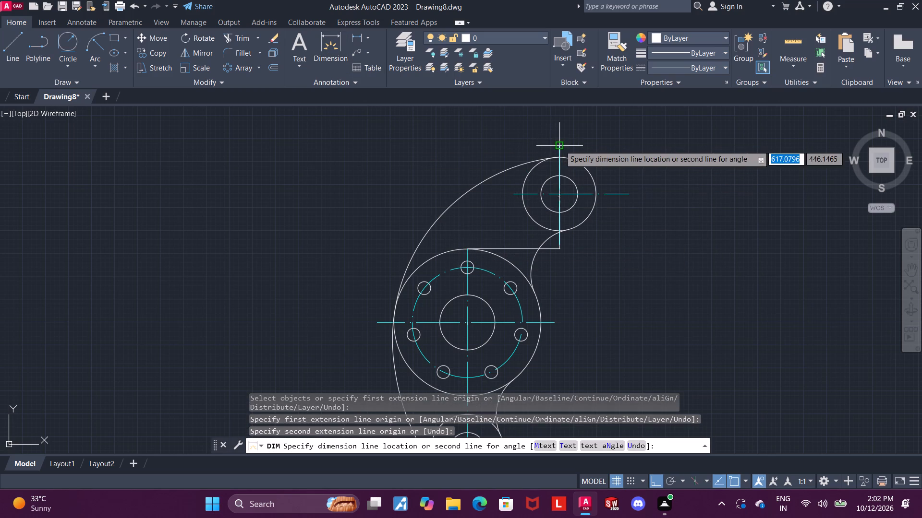
{"action": "left_click", "coordinate": [538, 139]}
{"action": "key", "text": "Escape"}
Modify the Standard dimension style to use a text height of 4 and an arrow size of 3.
{"action": "scroll", "coordinate": [514, 153], "scroll_direction": "up", "scroll_amount": 5}
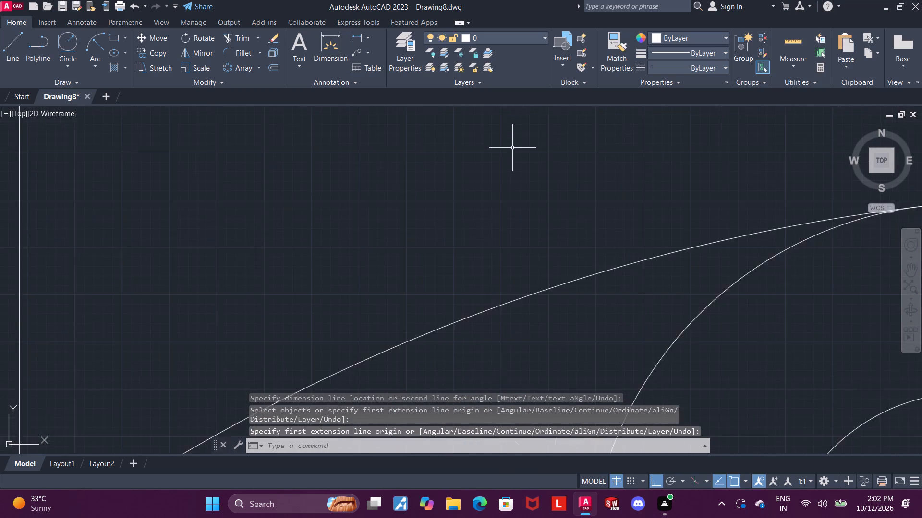
{"action": "scroll", "coordinate": [513, 142], "scroll_direction": "down", "scroll_amount": 8}
{"action": "key", "text": "d"}
{"action": "key", "text": "Return"}
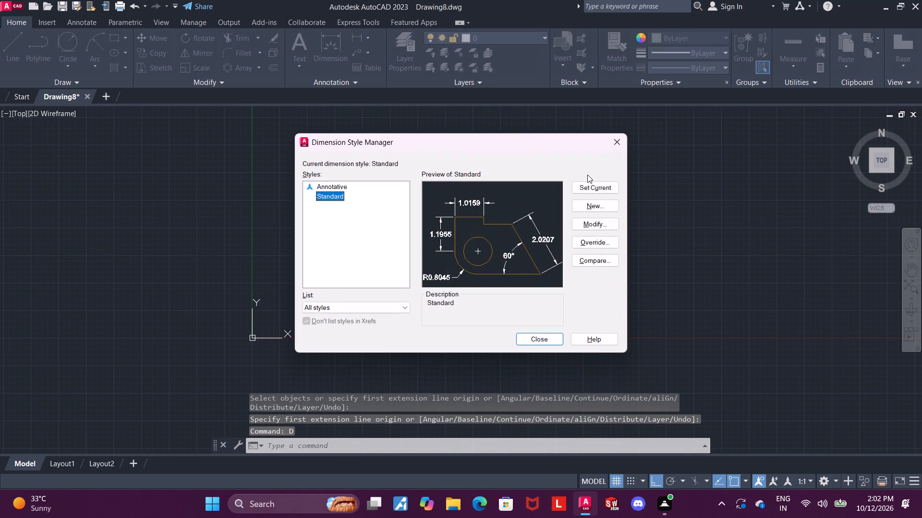
{"action": "left_click", "coordinate": [604, 227]}
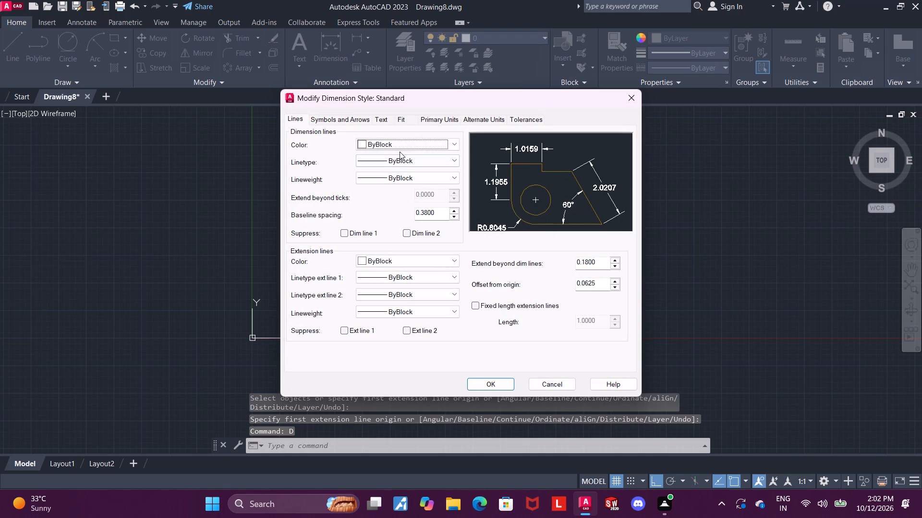
{"action": "left_click", "coordinate": [388, 116]}
{"action": "left_click_drag", "start_coordinate": [443, 205], "coordinate": [341, 208]}
{"action": "key", "text": "4"}
{"action": "key", "text": "Return"}
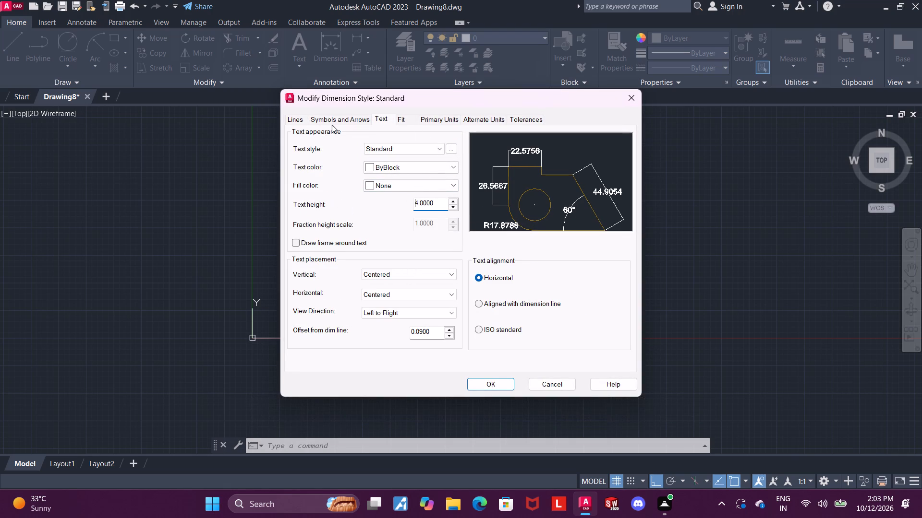
{"action": "left_click", "coordinate": [332, 124]}
{"action": "left_click_drag", "start_coordinate": [322, 236], "coordinate": [272, 232]}
{"action": "key", "text": "3"}
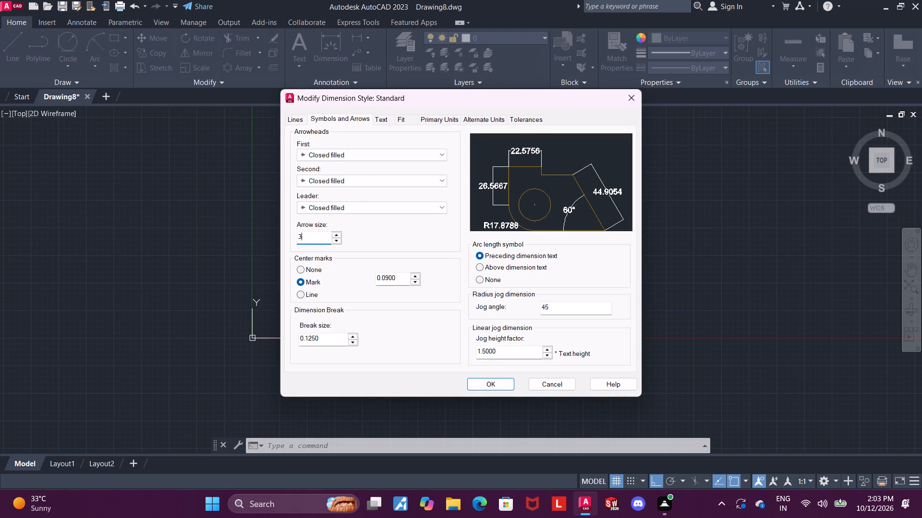
{"action": "key", "text": "Return"}
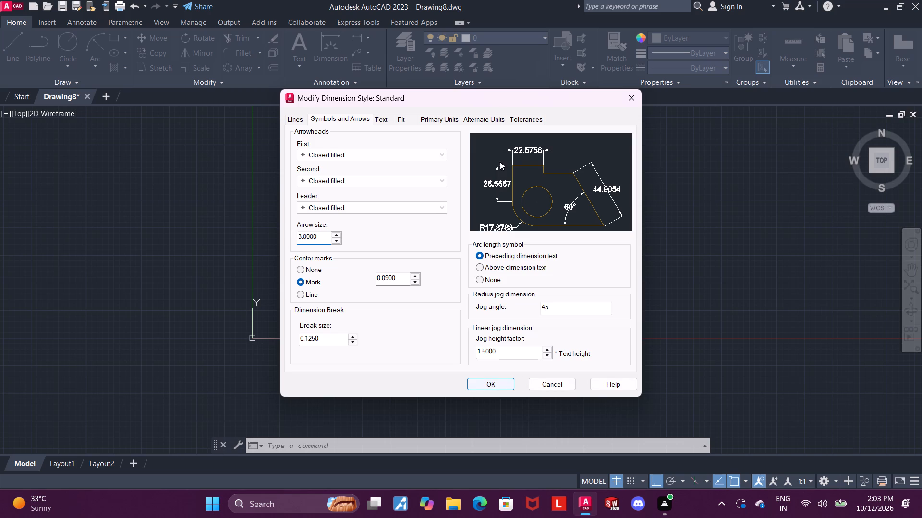
Set the Standard dimension style's linear precision to 0 decimal places and save the style.
{"action": "left_click", "coordinate": [431, 122]}
{"action": "left_click", "coordinate": [388, 163]}
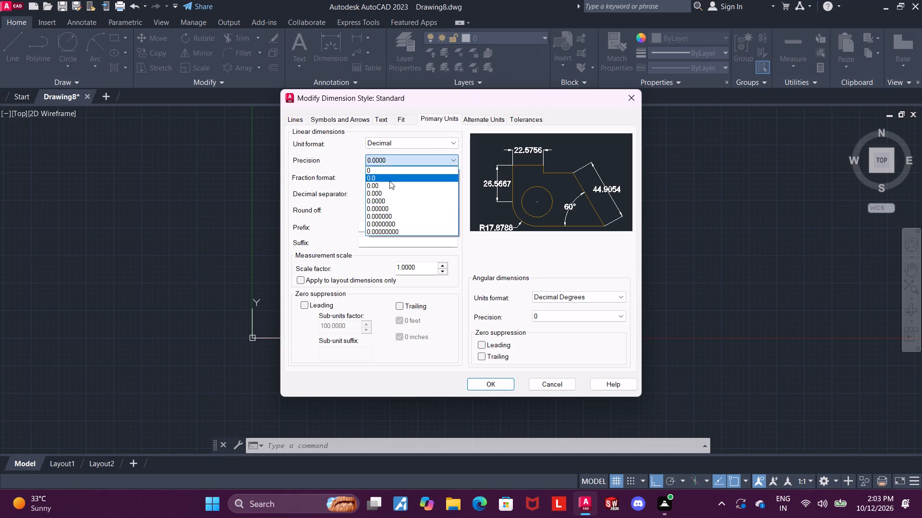
{"action": "left_click", "coordinate": [389, 164]}
{"action": "left_click", "coordinate": [391, 160]}
{"action": "left_click", "coordinate": [385, 173]}
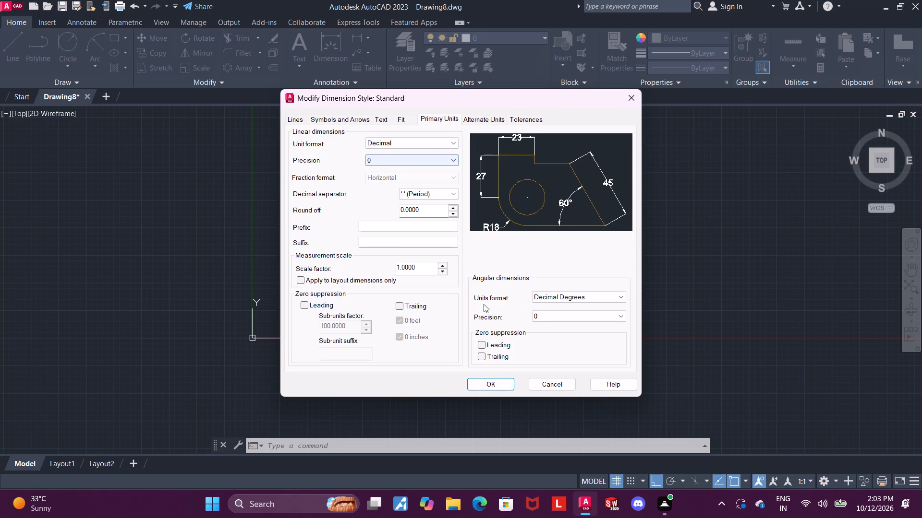
{"action": "left_click", "coordinate": [486, 382]}
{"action": "left_click", "coordinate": [536, 335]}
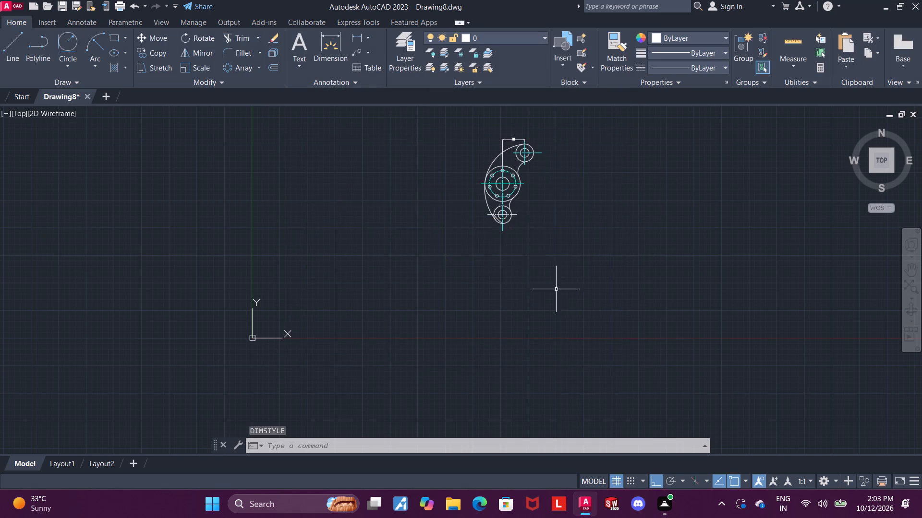
Add a radius dimension to the large upper-left arc, placing its text inside the profile above the flange.
{"action": "scroll", "coordinate": [521, 144], "scroll_direction": "up", "scroll_amount": 2}
{"action": "middle_click_drag", "start_coordinate": [584, 191], "coordinate": [607, 188]}
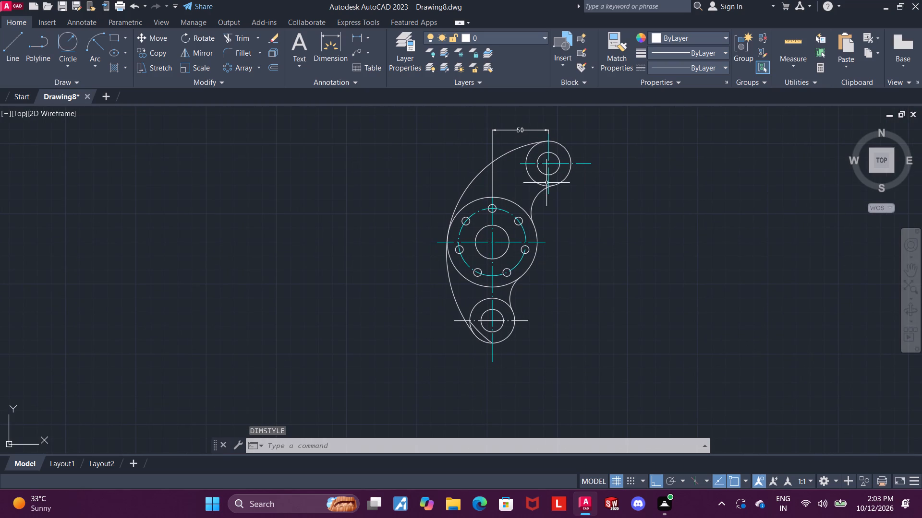
{"action": "left_click", "coordinate": [338, 47]}
{"action": "scroll", "coordinate": [501, 172], "scroll_direction": "up", "scroll_amount": 2}
{"action": "left_click", "coordinate": [490, 142]}
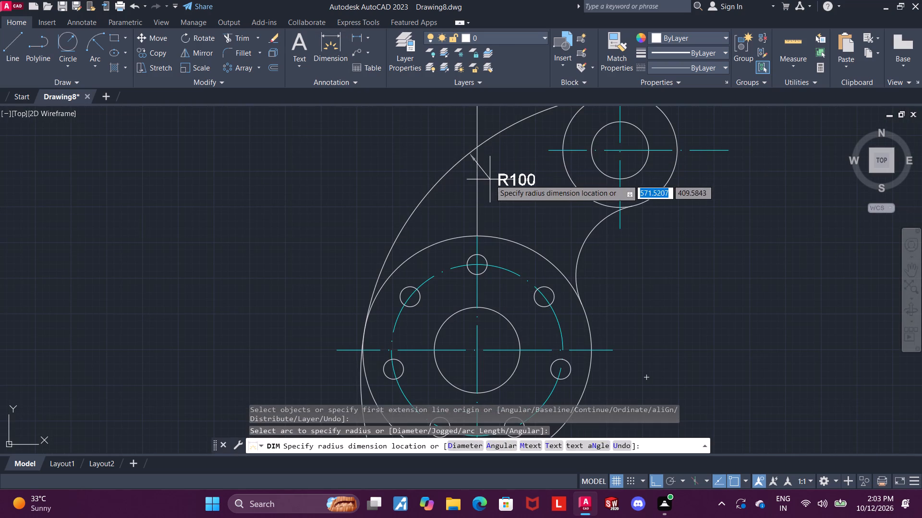
{"action": "left_click", "coordinate": [490, 179]}
{"action": "key", "text": "Escape"}
Add a diameter dimension to the flange's cyan bolt-hole circle, placing its text outside the flange at the upper left.
{"action": "left_click", "coordinate": [324, 44]}
{"action": "scroll", "coordinate": [594, 197], "scroll_direction": "down", "scroll_amount": 1}
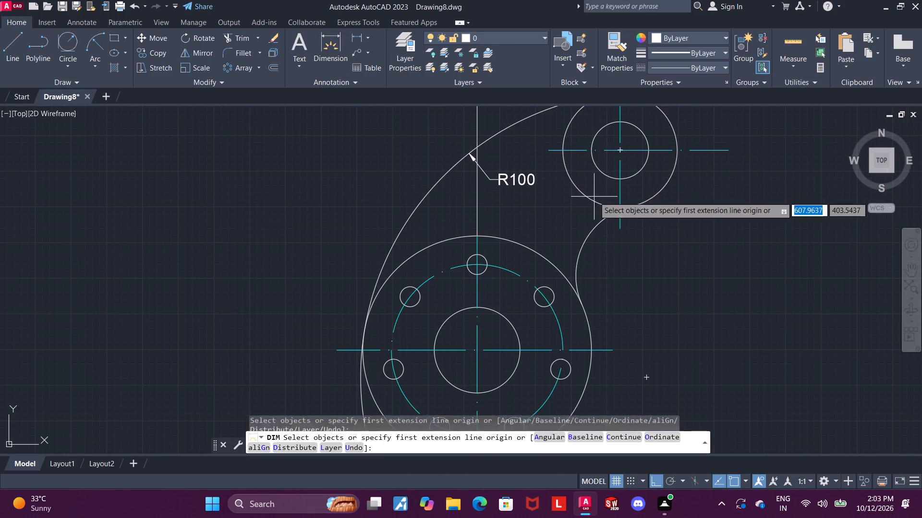
{"action": "middle_click_drag", "start_coordinate": [656, 256], "coordinate": [651, 223]}
{"action": "scroll", "coordinate": [478, 197], "scroll_direction": "up", "scroll_amount": 2}
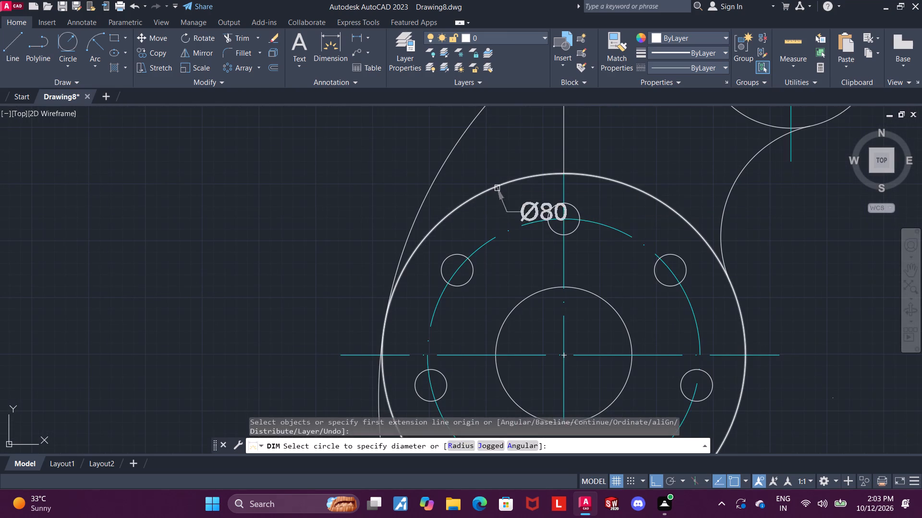
{"action": "left_click", "coordinate": [510, 230]}
{"action": "left_click", "coordinate": [510, 165]}
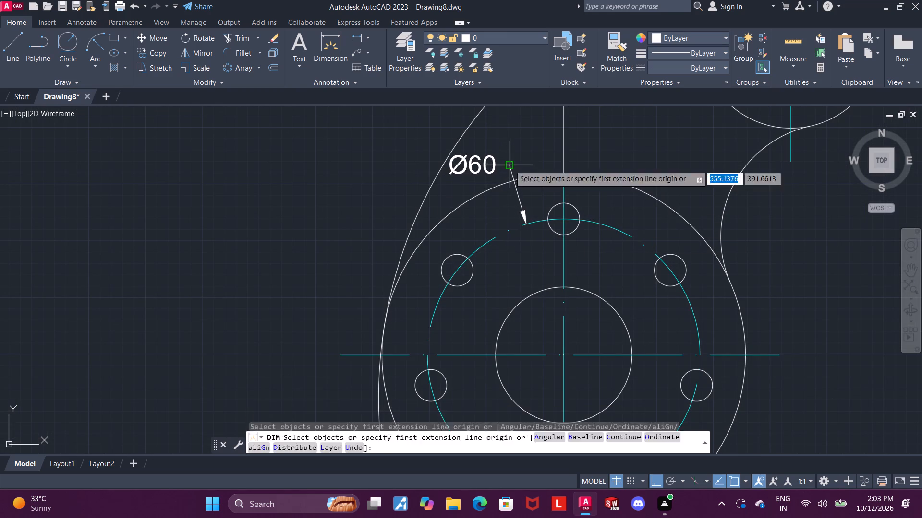
{"action": "key", "text": "Escape"}
Add a radius dimension to the lower-left outer arc, placing its text inside the profile below the flange.
{"action": "scroll", "coordinate": [705, 267], "scroll_direction": "down", "scroll_amount": 1}
{"action": "middle_click_drag", "start_coordinate": [759, 288], "coordinate": [746, 210]}
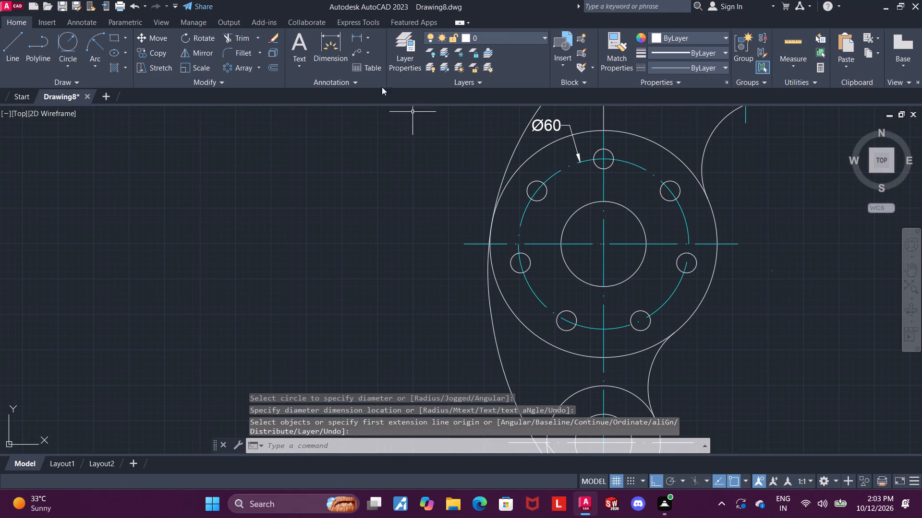
{"action": "left_click", "coordinate": [341, 47]}
{"action": "scroll", "coordinate": [561, 342], "scroll_direction": "up", "scroll_amount": 2}
{"action": "scroll", "coordinate": [565, 346], "scroll_direction": "down", "scroll_amount": 3}
{"action": "middle_click_drag", "start_coordinate": [712, 342], "coordinate": [708, 300]}
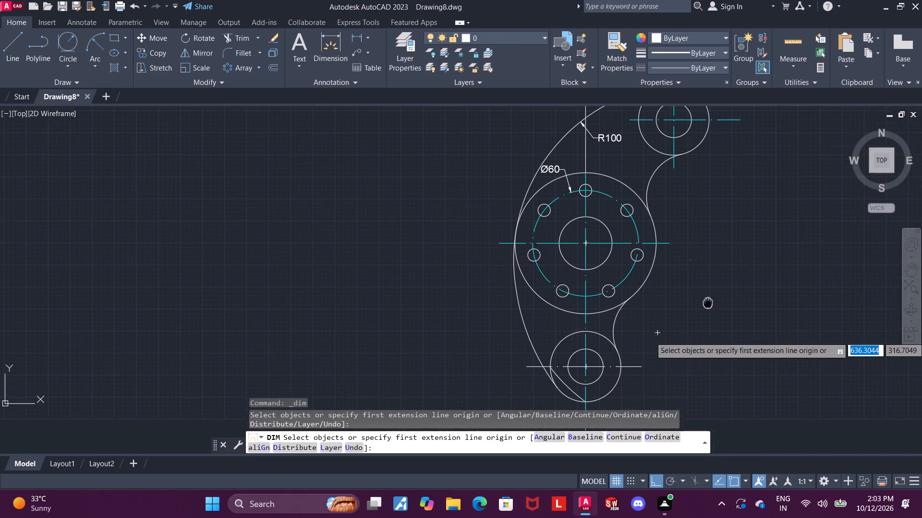
{"action": "middle_click_drag", "start_coordinate": [708, 300], "coordinate": [708, 300]}
{"action": "scroll", "coordinate": [579, 320], "scroll_direction": "up", "scroll_amount": 2}
{"action": "left_click", "coordinate": [437, 328]}
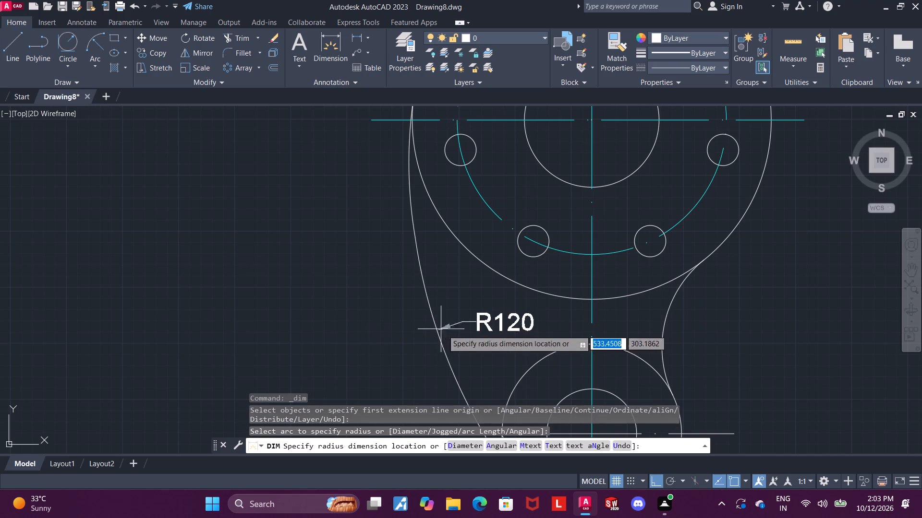
{"action": "left_click", "coordinate": [462, 337]}
{"action": "key", "text": "Escape"}
Add a radius dimension to the concave arc joining the flange's lower right side to the lower outer circle.
{"action": "middle_click_drag", "start_coordinate": [631, 318], "coordinate": [582, 289]}
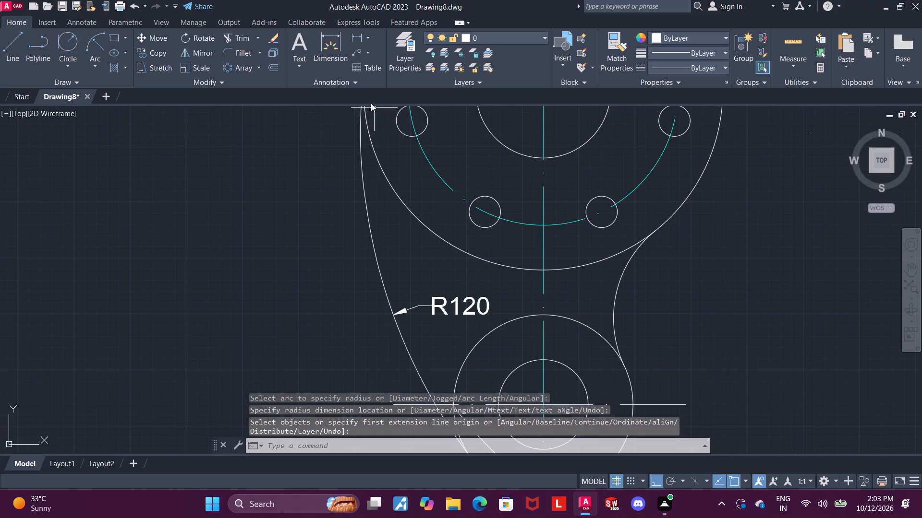
{"action": "left_click", "coordinate": [332, 46]}
{"action": "scroll", "coordinate": [728, 336], "scroll_direction": "up", "scroll_amount": 1}
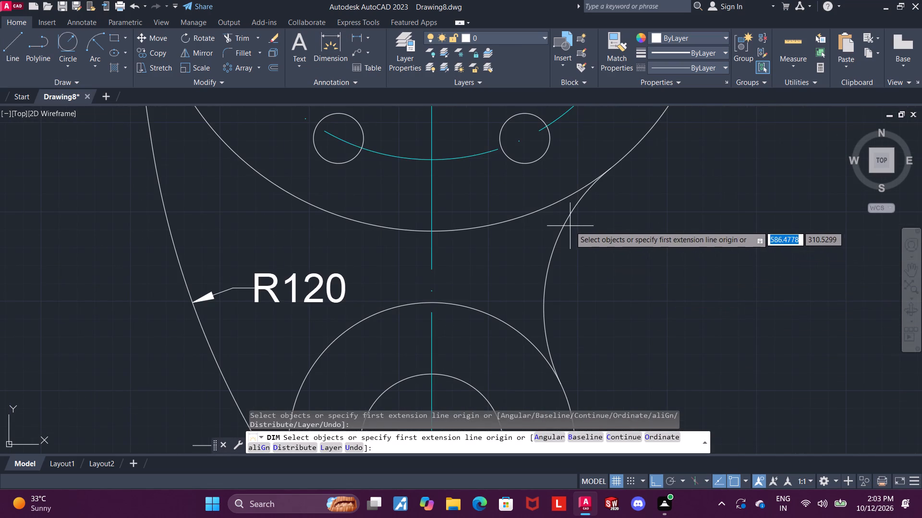
{"action": "left_click", "coordinate": [566, 225]}
{"action": "left_click", "coordinate": [571, 270]}
{"action": "key", "text": "Escape"}
{"action": "scroll", "coordinate": [582, 276], "scroll_direction": "down", "scroll_amount": 3}
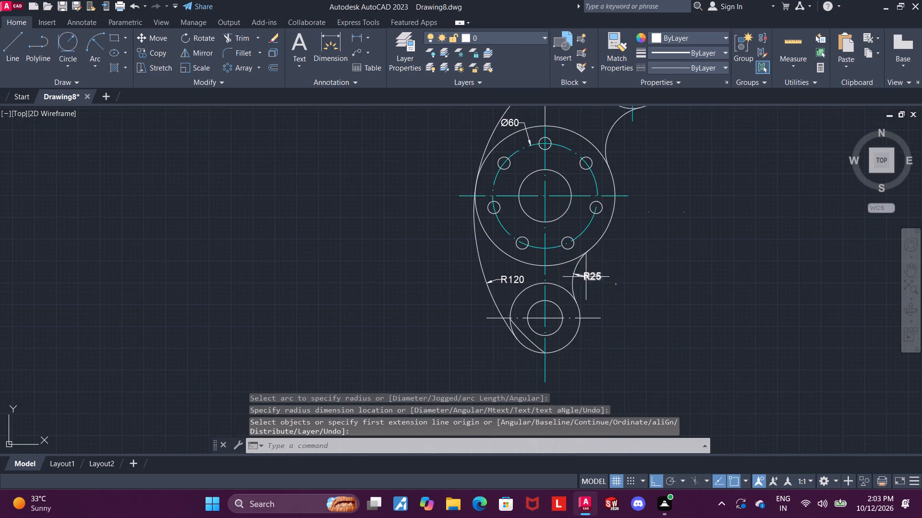
Add a vertical dimension right of the part between the right ends of the upper-right and flange horizontal centrelines.
{"action": "middle_click_drag", "start_coordinate": [712, 218], "coordinate": [699, 302]}
{"action": "scroll", "coordinate": [612, 196], "scroll_direction": "up", "scroll_amount": 1}
{"action": "left_click", "coordinate": [318, 42]}
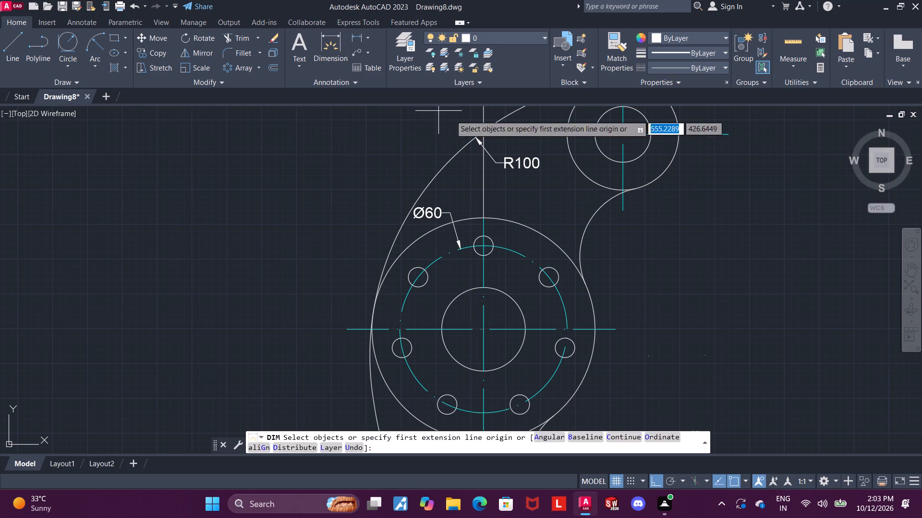
{"action": "scroll", "coordinate": [588, 145], "scroll_direction": "down", "scroll_amount": 2}
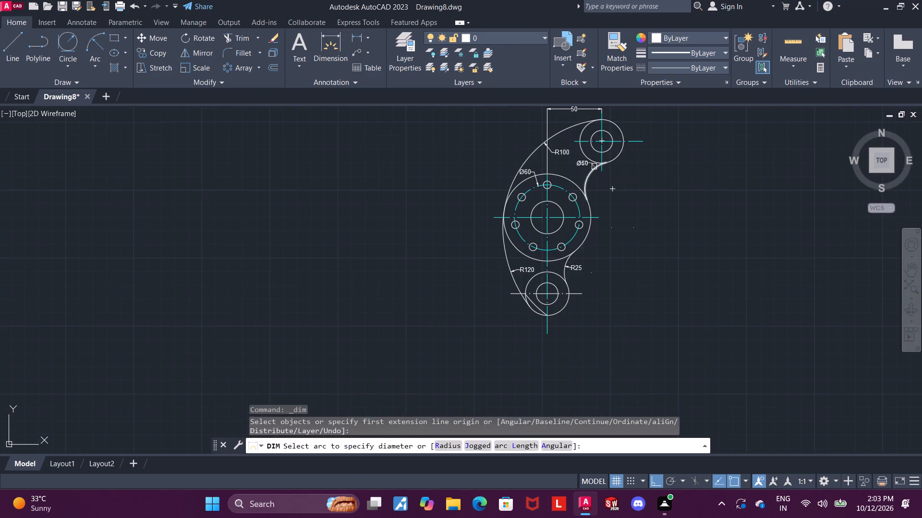
{"action": "middle_click_drag", "start_coordinate": [622, 183], "coordinate": [633, 230]}
{"action": "scroll", "coordinate": [580, 214], "scroll_direction": "up", "scroll_amount": 1}
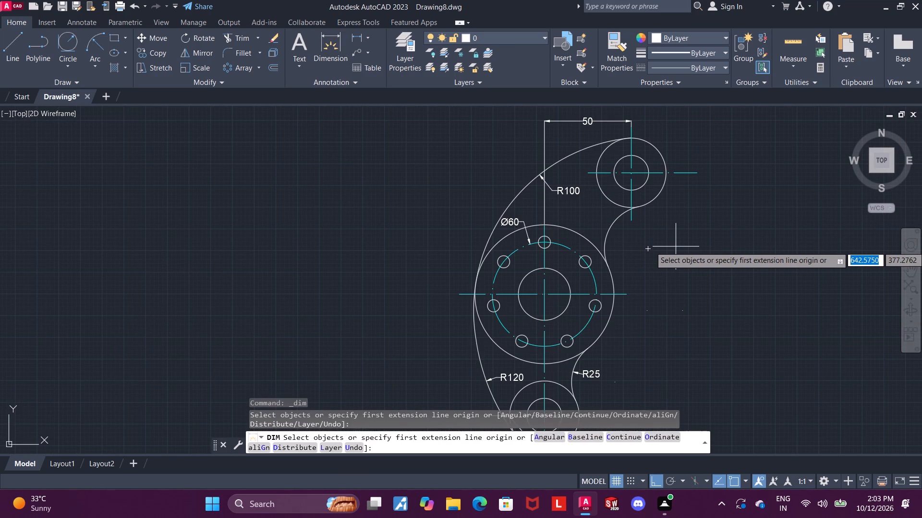
{"action": "left_click", "coordinate": [698, 174]}
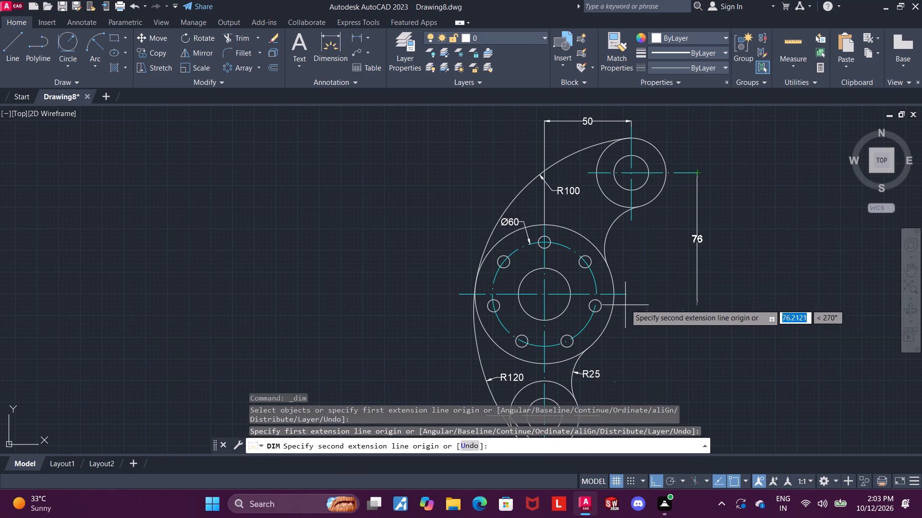
{"action": "left_click", "coordinate": [626, 293]}
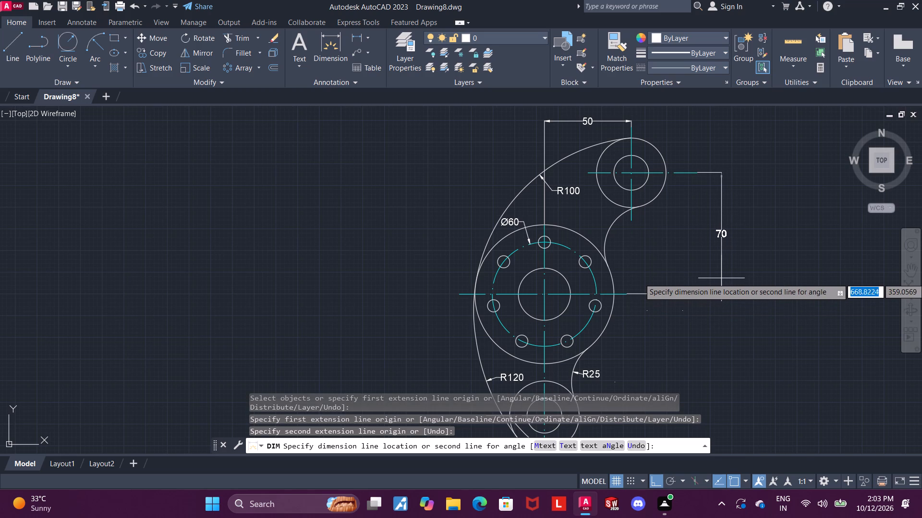
{"action": "left_click", "coordinate": [712, 277]}
{"action": "key", "text": "Escape"}
{"action": "key", "text": "Escape"}
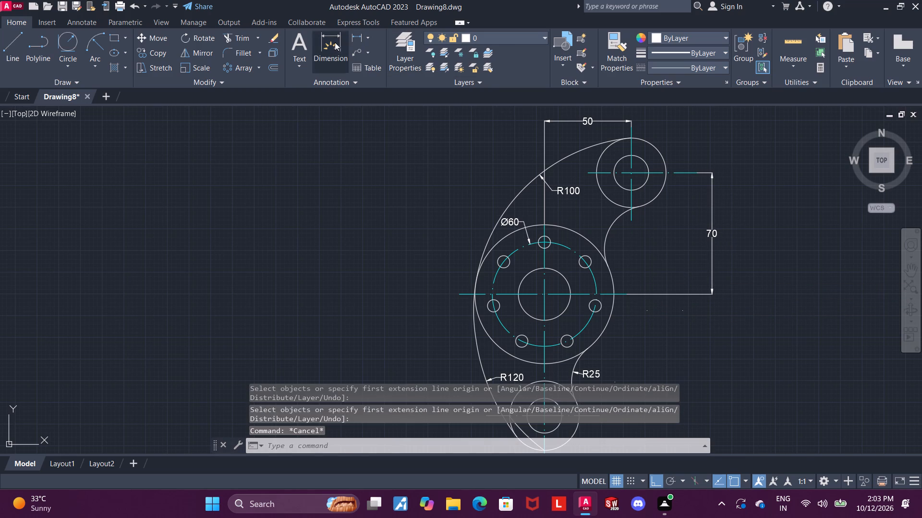
Add a vertical dimension between the lower circle's and flange's horizontal centrelines, aligned beneath the upper vertical dimension.
{"action": "left_click", "coordinate": [335, 42]}
{"action": "scroll", "coordinate": [654, 308], "scroll_direction": "down", "scroll_amount": 1}
{"action": "scroll", "coordinate": [631, 382], "scroll_direction": "up", "scroll_amount": 1}
{"action": "left_click", "coordinate": [609, 371]}
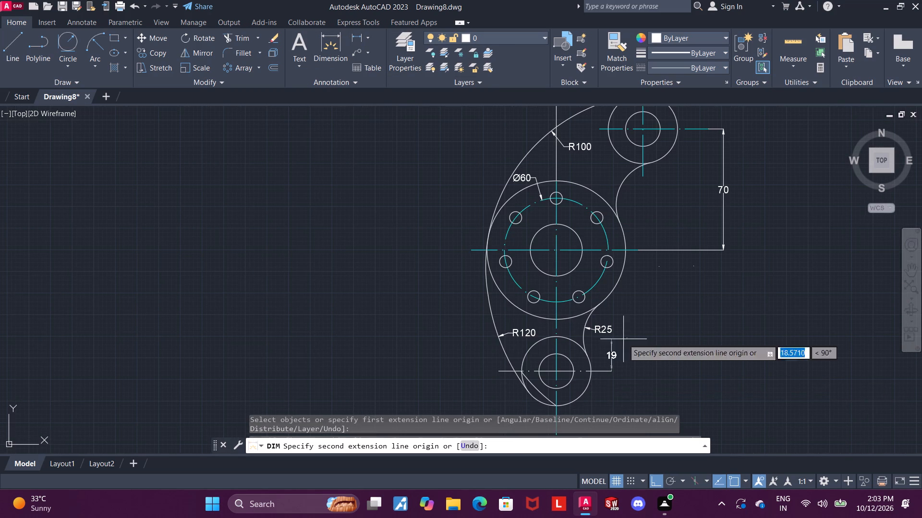
{"action": "left_click", "coordinate": [637, 252]}
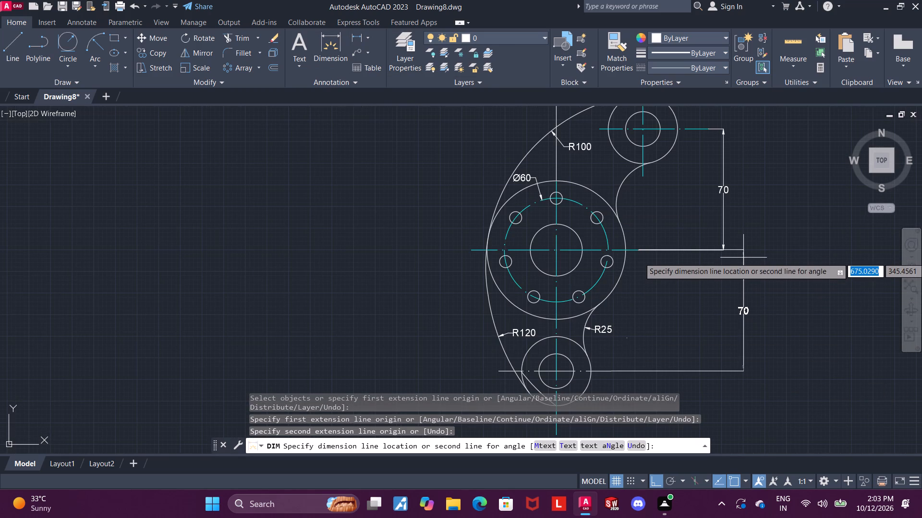
{"action": "left_click", "coordinate": [725, 248]}
{"action": "key", "text": "Escape"}
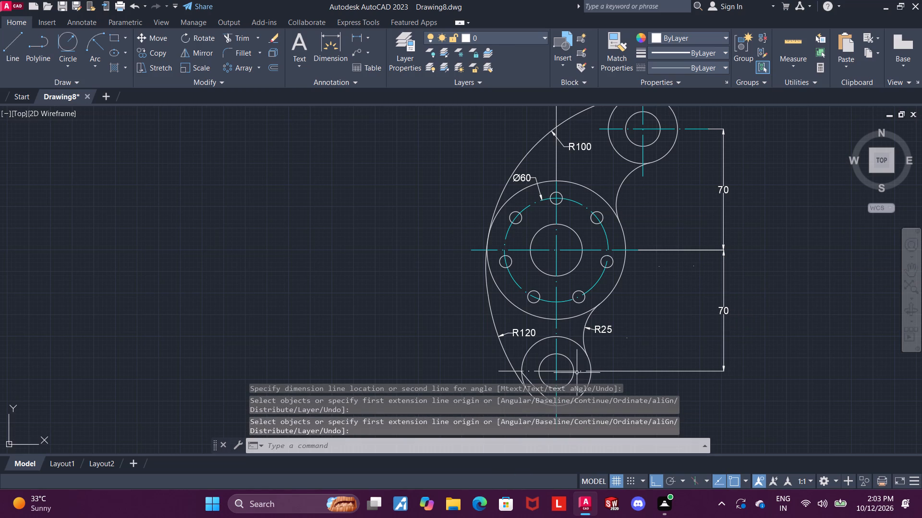
Change the colour of the lower circle pair's horizontal centreline to cyan.
{"action": "left_click", "coordinate": [578, 371]}
{"action": "left_click", "coordinate": [691, 66]}
{"action": "double_click", "coordinate": [692, 44]}
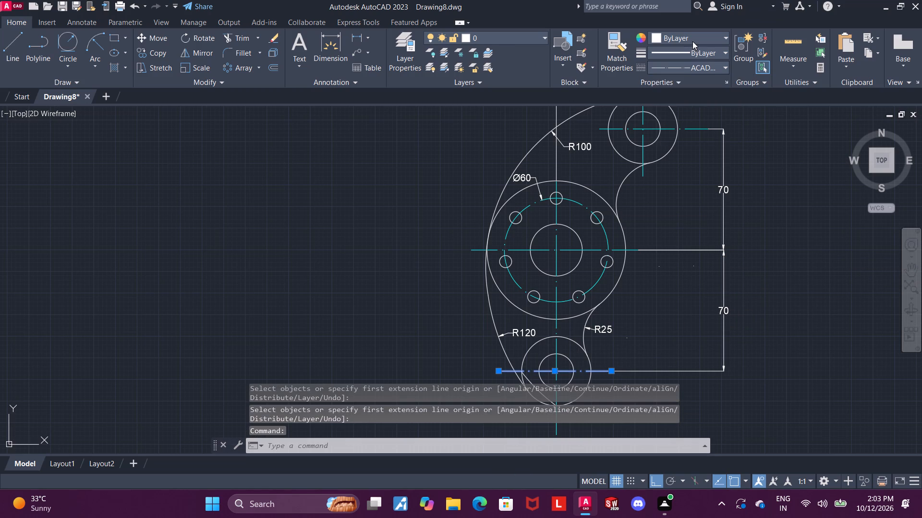
{"action": "left_click", "coordinate": [691, 148]}
{"action": "key", "text": "Escape"}
Trim away the leftover arc segment inside the lower outer circle's lower-left quarter.
{"action": "scroll", "coordinate": [692, 169], "scroll_direction": "down", "scroll_amount": 1}
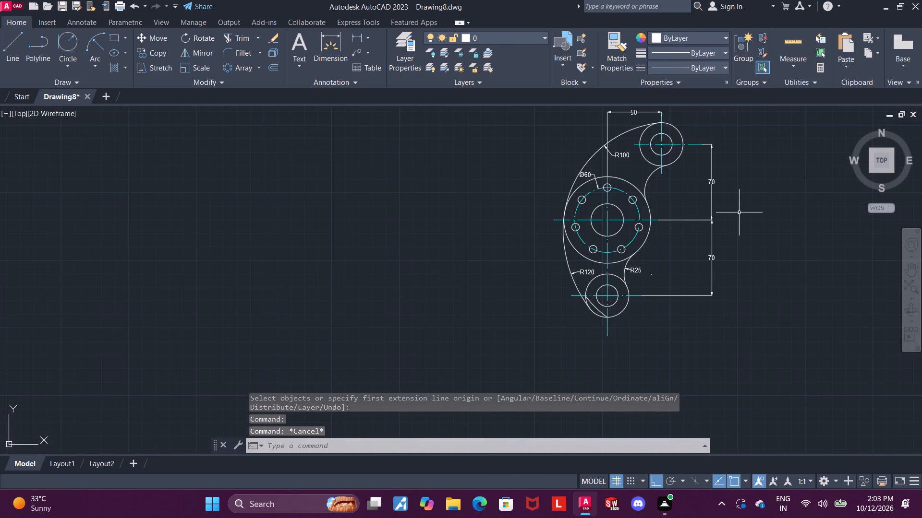
{"action": "middle_click_drag", "start_coordinate": [736, 210], "coordinate": [730, 196]}
{"action": "scroll", "coordinate": [639, 294], "scroll_direction": "up", "scroll_amount": 3}
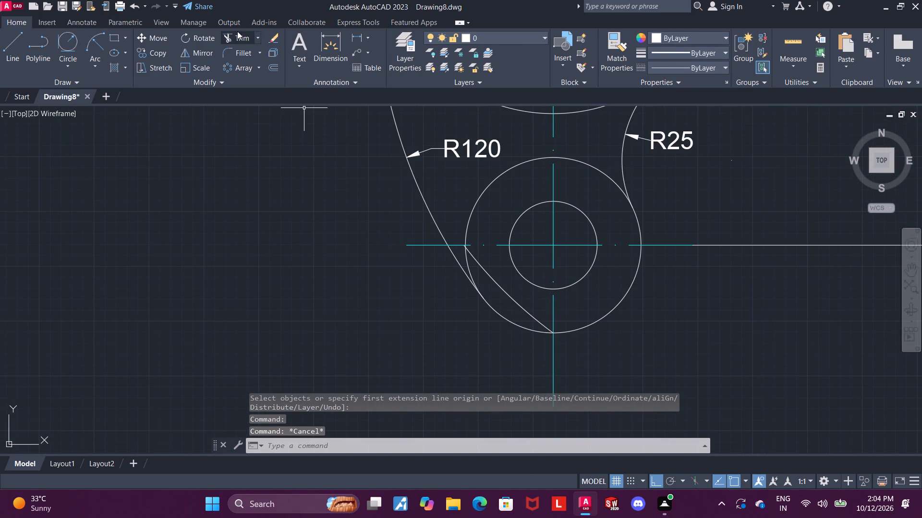
{"action": "left_click", "coordinate": [246, 31]}
{"action": "left_click", "coordinate": [503, 290]}
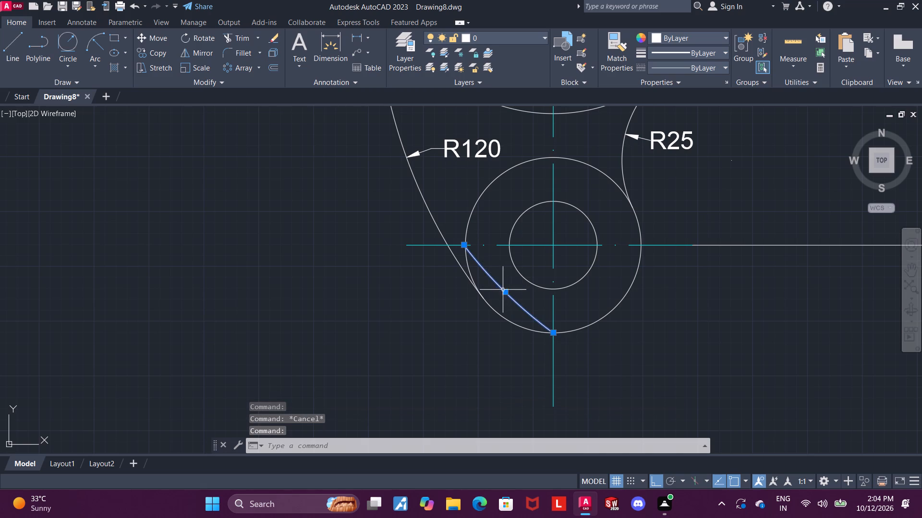
{"action": "key", "text": "Escape"}
{"action": "left_click", "coordinate": [241, 38]}
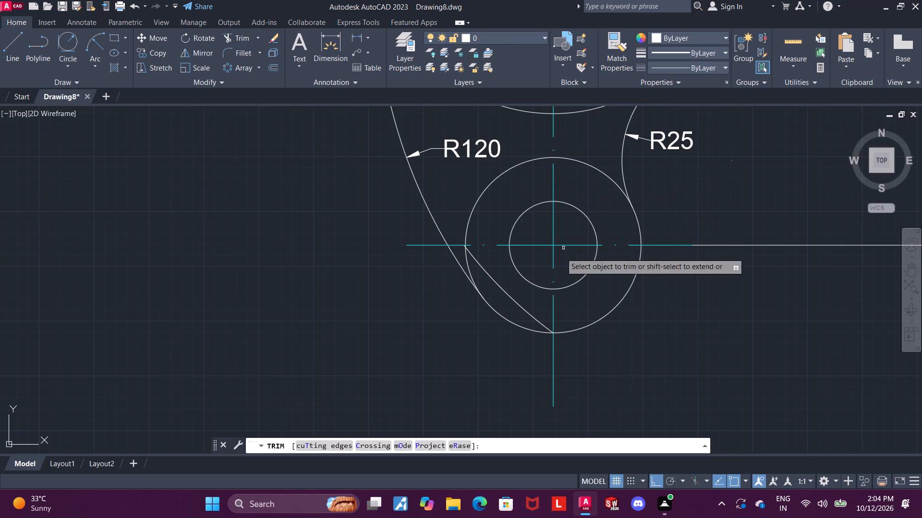
{"action": "left_click_drag", "start_coordinate": [496, 292], "coordinate": [507, 276]}
{"action": "scroll", "coordinate": [506, 285], "scroll_direction": "down", "scroll_amount": 1}
{"action": "key", "text": "Escape"}
{"action": "middle_click", "coordinate": [665, 262]}
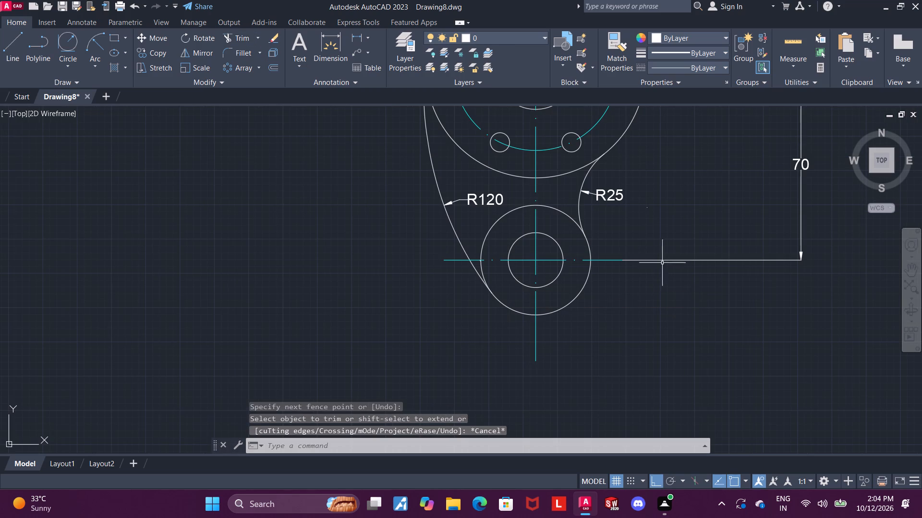
Add a diameter dimension to the lower inner circle, with its text outside the part at the lower left.
{"action": "left_click", "coordinate": [336, 39]}
{"action": "scroll", "coordinate": [560, 345], "scroll_direction": "up", "scroll_amount": 1}
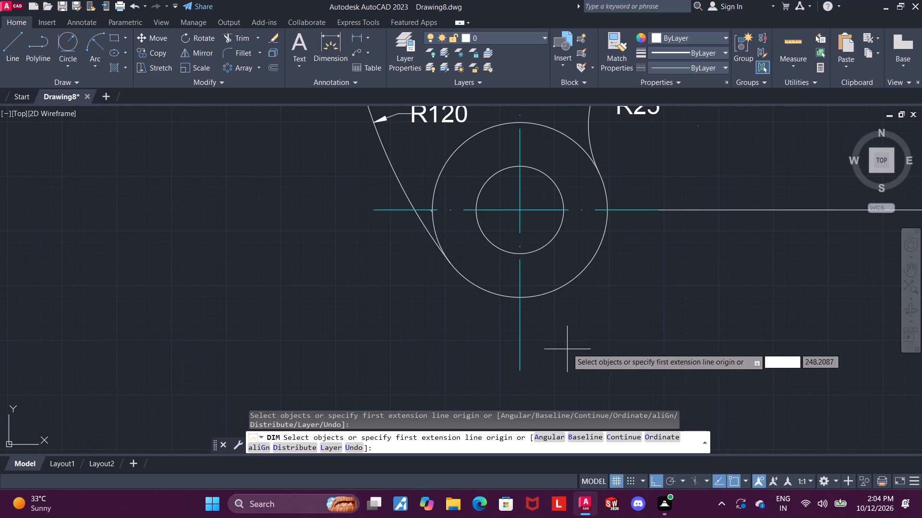
{"action": "left_click", "coordinate": [488, 244]}
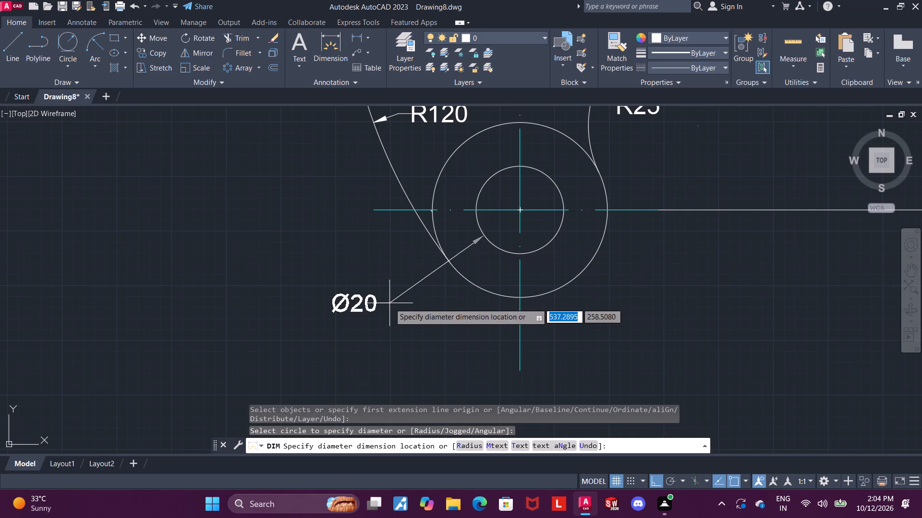
{"action": "left_click", "coordinate": [405, 302]}
{"action": "key", "text": "Escape"}
Delete the existing seven-hole polar array from the flange.
{"action": "scroll", "coordinate": [454, 287], "scroll_direction": "down", "scroll_amount": 3}
{"action": "scroll", "coordinate": [687, 172], "scroll_direction": "up", "scroll_amount": 1}
{"action": "middle_click_drag", "start_coordinate": [687, 177], "coordinate": [687, 233]}
{"action": "scroll", "coordinate": [643, 188], "scroll_direction": "down", "scroll_amount": 2}
{"action": "scroll", "coordinate": [548, 198], "scroll_direction": "up", "scroll_amount": 1}
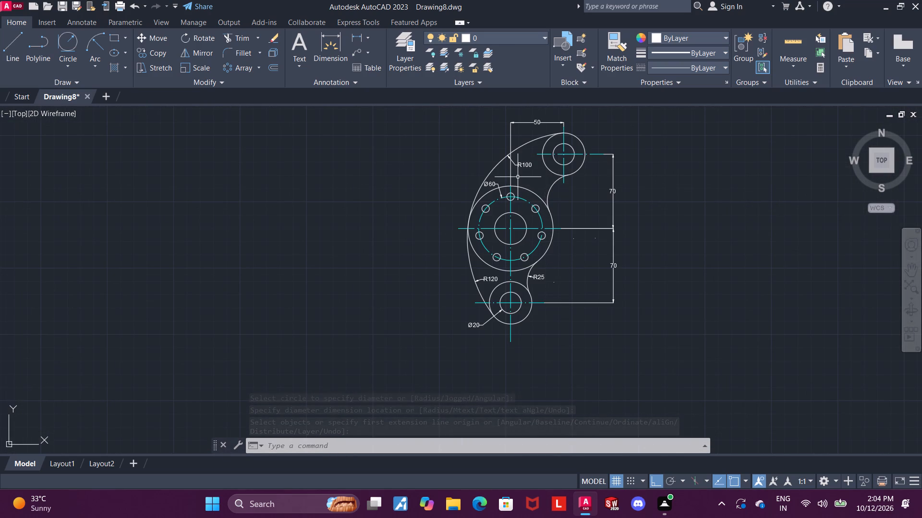
{"action": "scroll", "coordinate": [510, 198], "scroll_direction": "up", "scroll_amount": 1}
{"action": "left_click", "coordinate": [516, 196]}
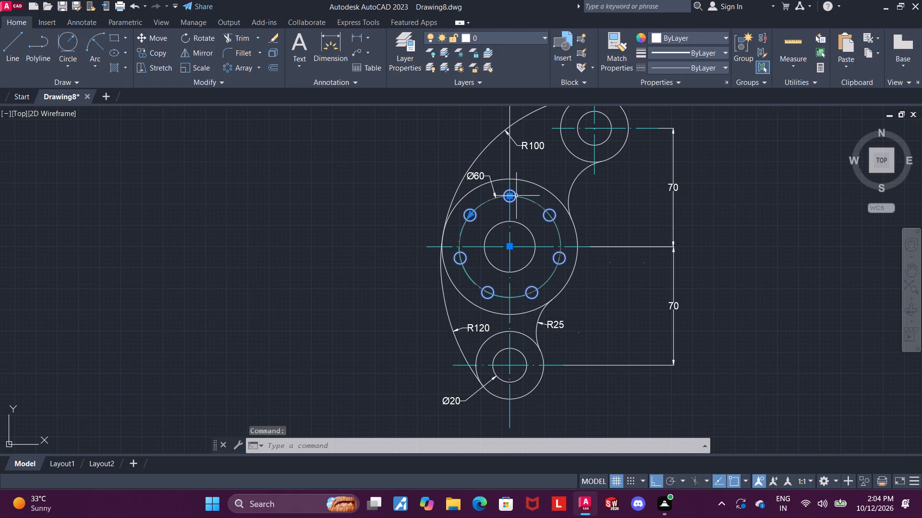
{"action": "key", "text": "Delete"}
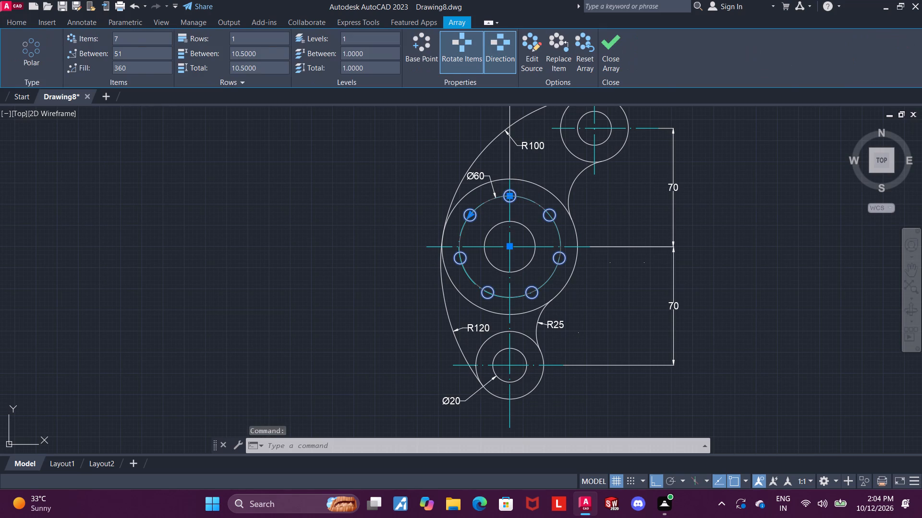
{"action": "key", "text": "Escape"}
Draw a 10 mm diameter circle where the flange's dashed pitch circle crosses its vertical centreline at the top.
{"action": "left_click", "coordinate": [73, 57]}
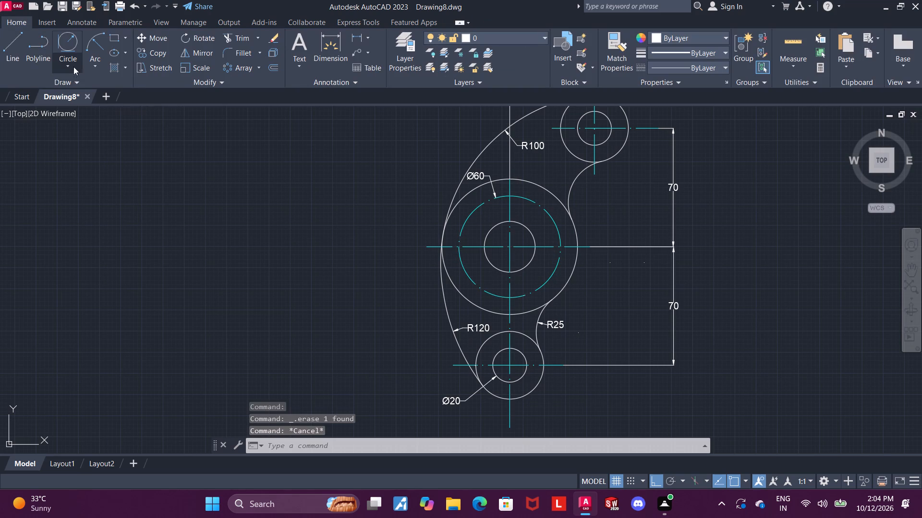
{"action": "left_click", "coordinate": [75, 80]}
{"action": "scroll", "coordinate": [516, 196], "scroll_direction": "up", "scroll_amount": 4}
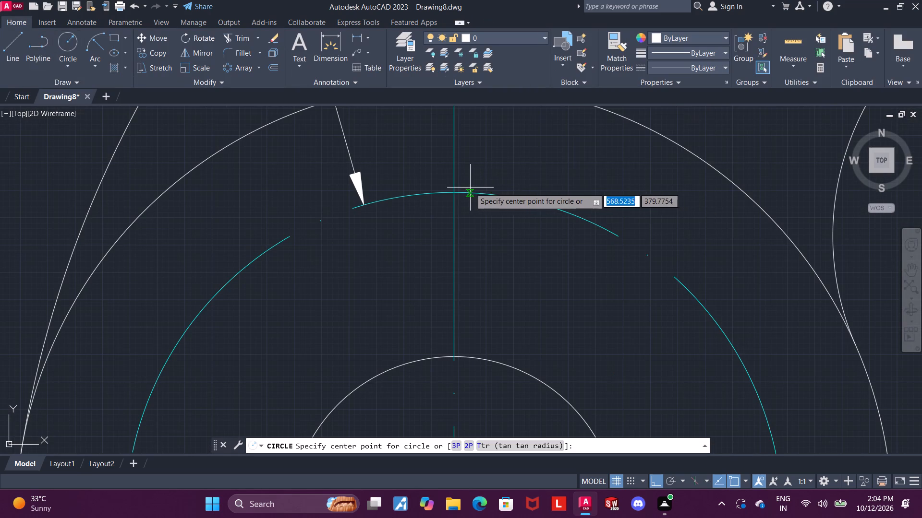
{"action": "left_click", "coordinate": [453, 193]}
{"action": "key", "text": "1"}
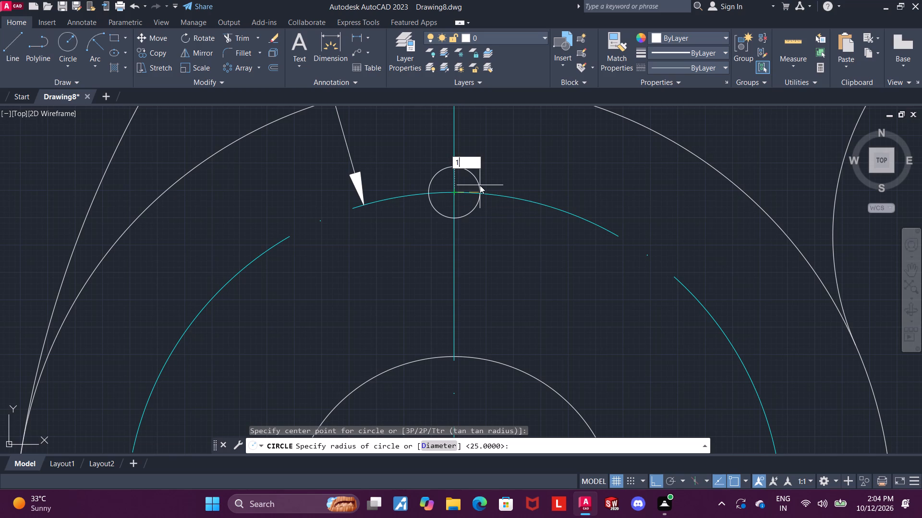
{"action": "key", "text": "BackSpace"}
{"action": "key", "text": "d"}
{"action": "key", "text": "Return"}
{"action": "type", "text": "1-"}
{"action": "key", "text": "BackSpace"}
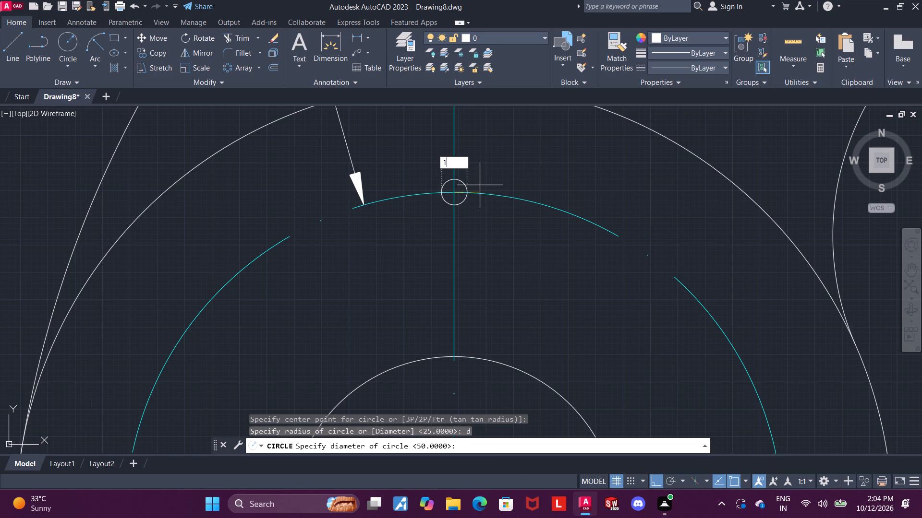
{"action": "key", "text": "0"}
{"action": "key", "text": "Return"}
{"action": "key", "text": "Escape"}
{"action": "scroll", "coordinate": [483, 186], "scroll_direction": "down", "scroll_amount": 2}
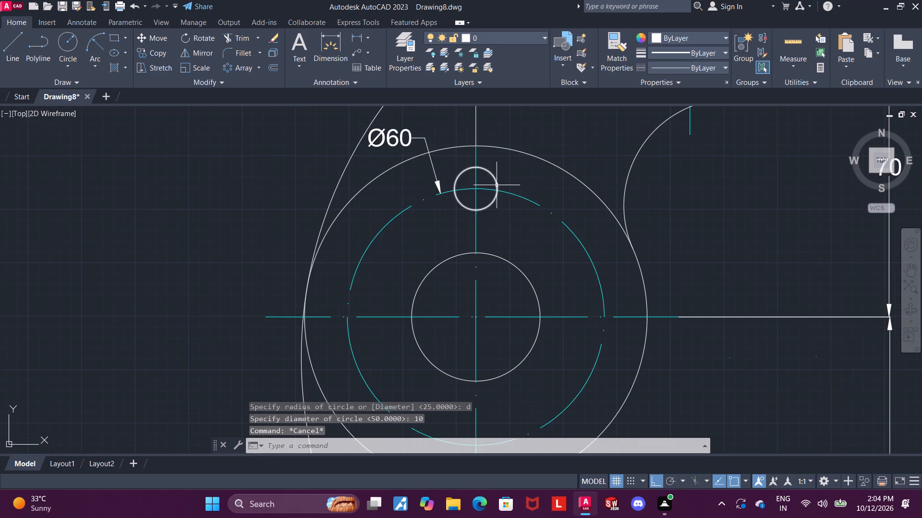
{"action": "left_click", "coordinate": [490, 175]}
{"action": "scroll", "coordinate": [526, 188], "scroll_direction": "down", "scroll_amount": 1}
{"action": "key", "text": "Escape"}
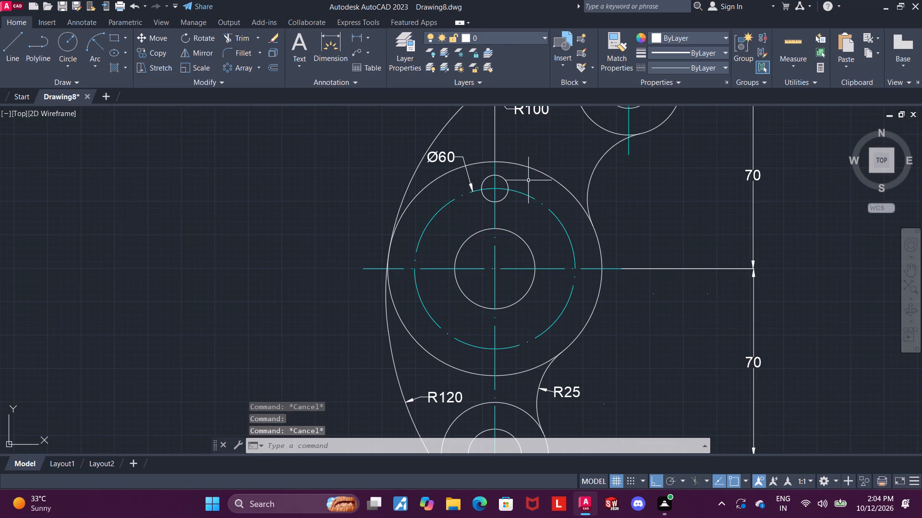
Add a diameter dimension to the flange's top small hole, with its text above and to the right of the hole.
{"action": "left_click", "coordinate": [333, 42]}
{"action": "scroll", "coordinate": [502, 168], "scroll_direction": "up", "scroll_amount": 1}
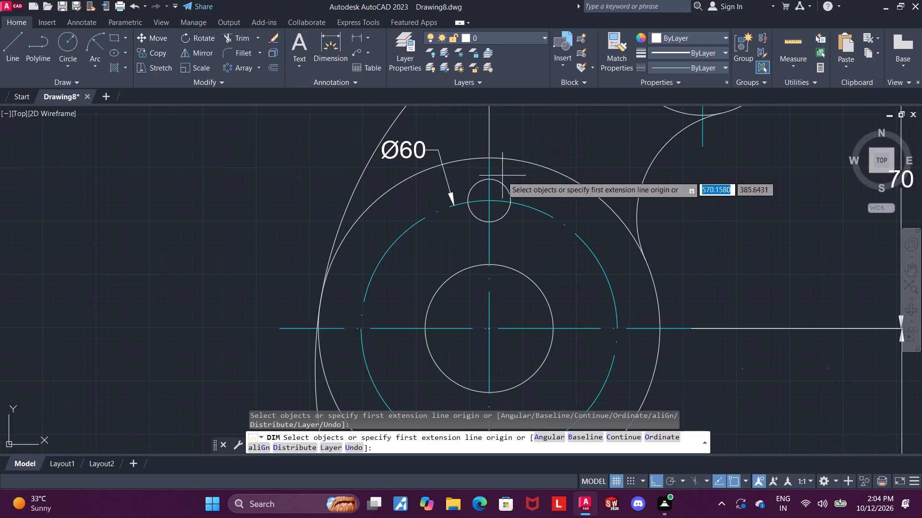
{"action": "left_click", "coordinate": [499, 180]}
{"action": "scroll", "coordinate": [560, 148], "scroll_direction": "down", "scroll_amount": 2}
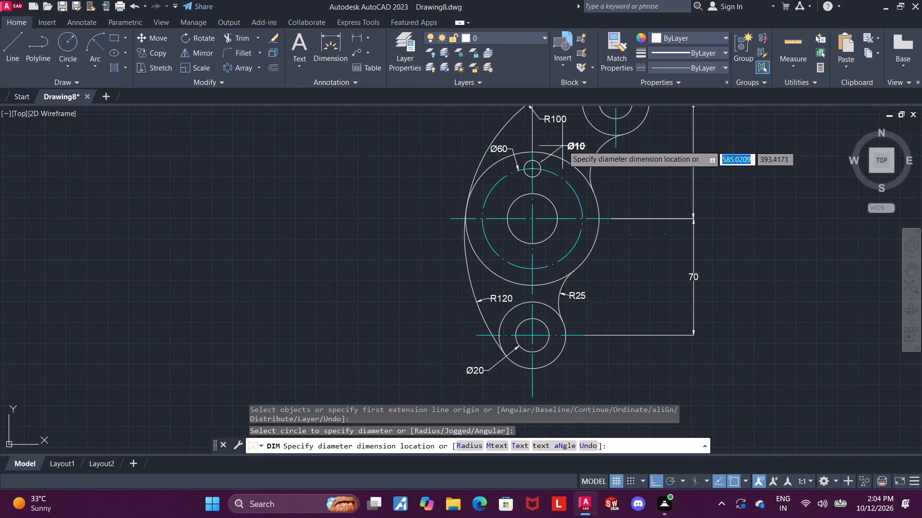
{"action": "scroll", "coordinate": [564, 137], "scroll_direction": "up", "scroll_amount": 1}
{"action": "left_click", "coordinate": [564, 138]}
{"action": "key", "text": "Escape"}
{"action": "scroll", "coordinate": [530, 173], "scroll_direction": "up", "scroll_amount": 1}
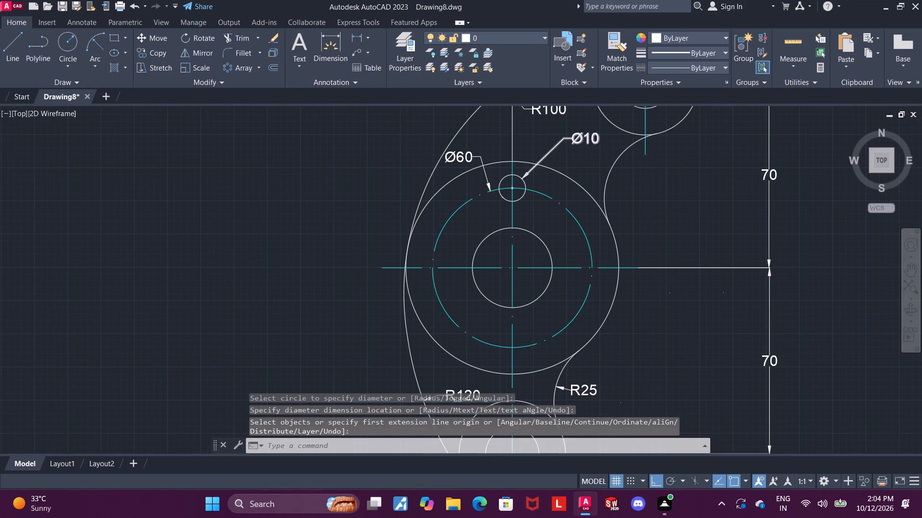
{"action": "key", "text": "Escape"}
Create a polar array of the top small hole about the flange centre with 7 items over 360 degrees.
{"action": "left_click", "coordinate": [239, 66]}
{"action": "left_click", "coordinate": [513, 215]}
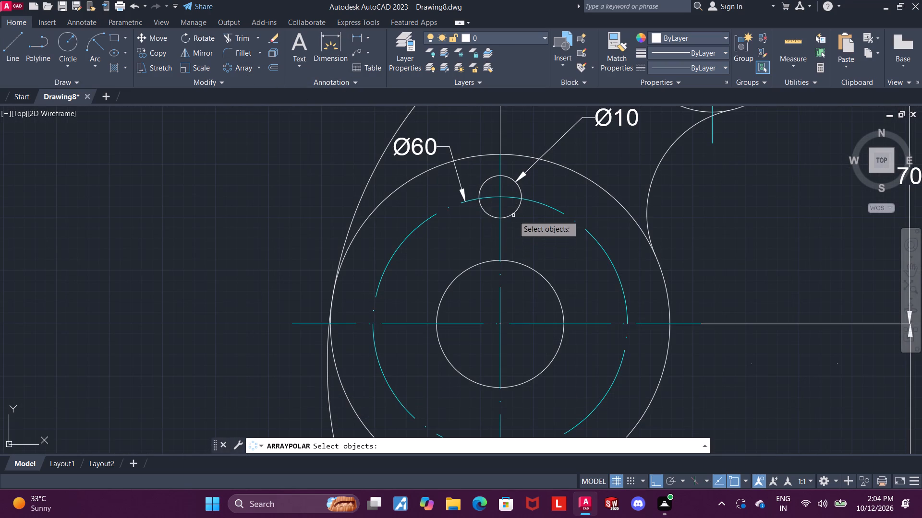
{"action": "key", "text": "Return"}
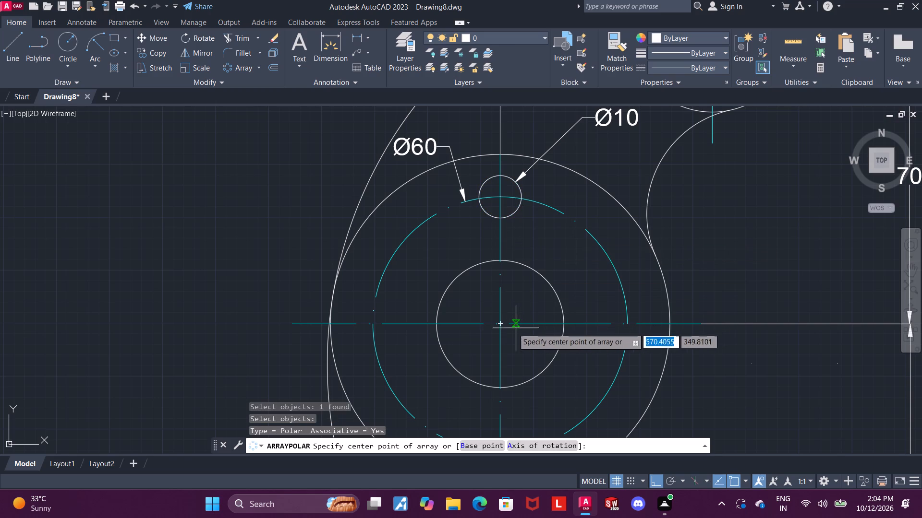
{"action": "left_click", "coordinate": [499, 327]}
{"action": "scroll", "coordinate": [534, 300], "scroll_direction": "down", "scroll_amount": 2}
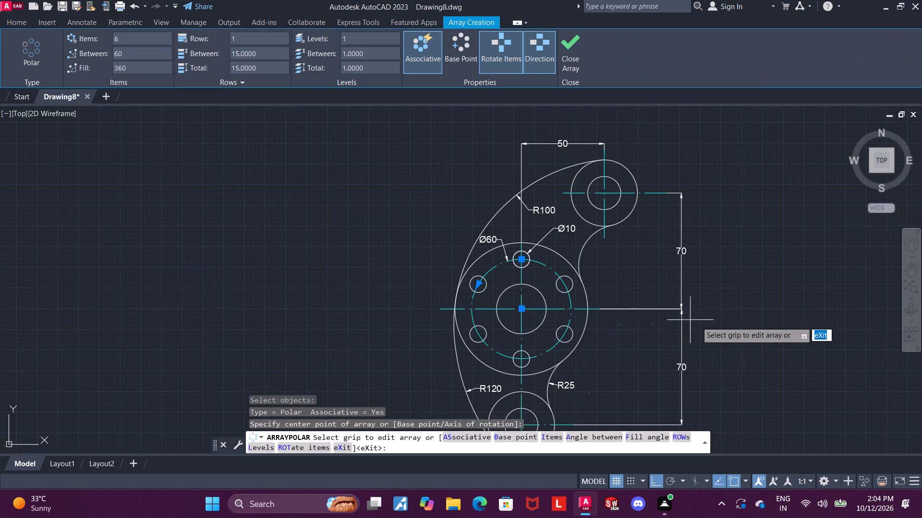
{"action": "middle_click_drag", "start_coordinate": [732, 328], "coordinate": [728, 296]}
{"action": "left_click_drag", "start_coordinate": [150, 39], "coordinate": [55, 45]}
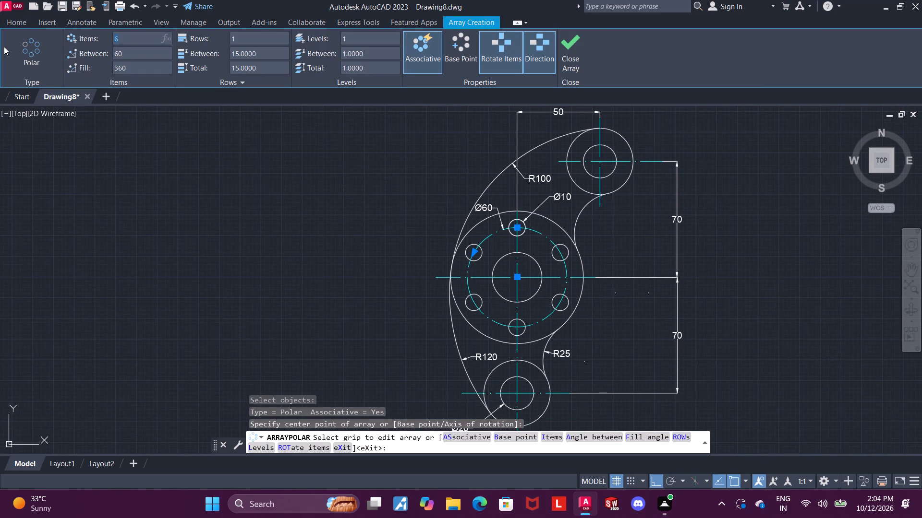
{"action": "key", "text": "7"}
{"action": "key", "text": "Return"}
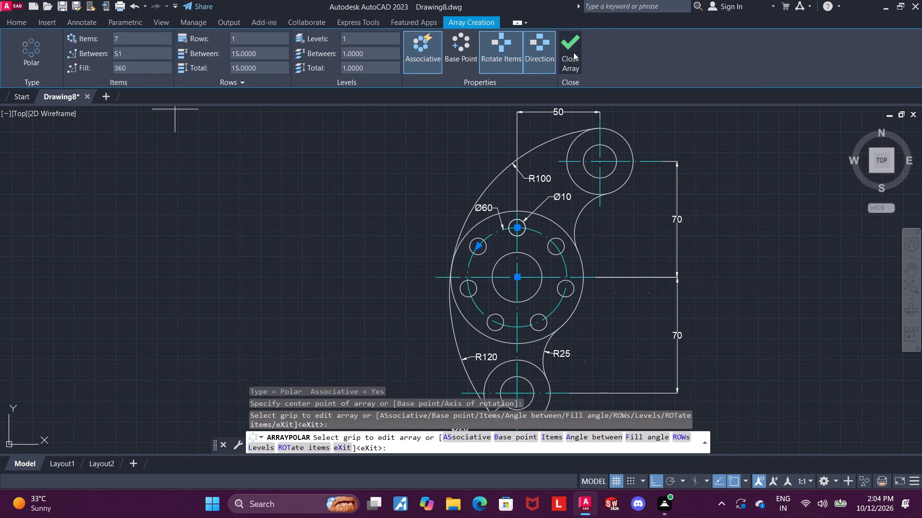
{"action": "left_click", "coordinate": [571, 52]}
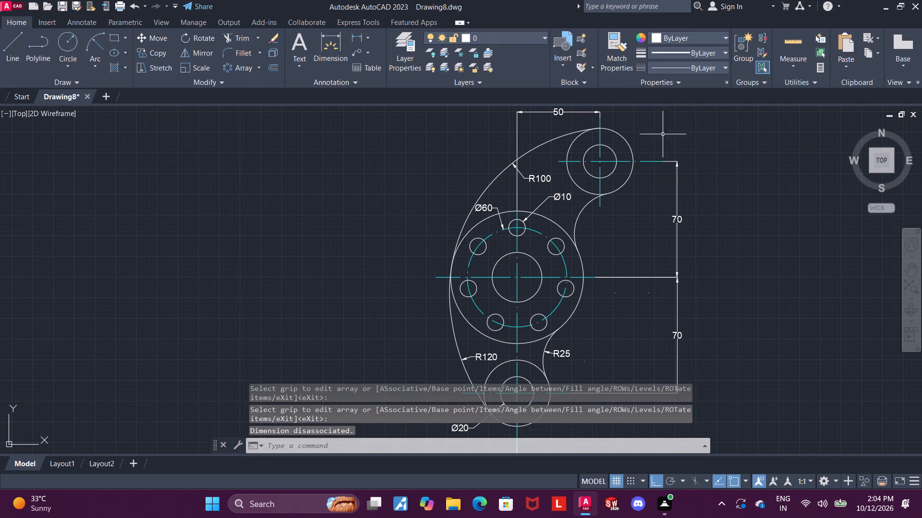
Add a diameter dimension to the flange's central bore, with its text outside the flange at the upper right.
{"action": "scroll", "coordinate": [672, 214], "scroll_direction": "down", "scroll_amount": 1}
{"action": "middle_click_drag", "start_coordinate": [695, 228], "coordinate": [626, 194]}
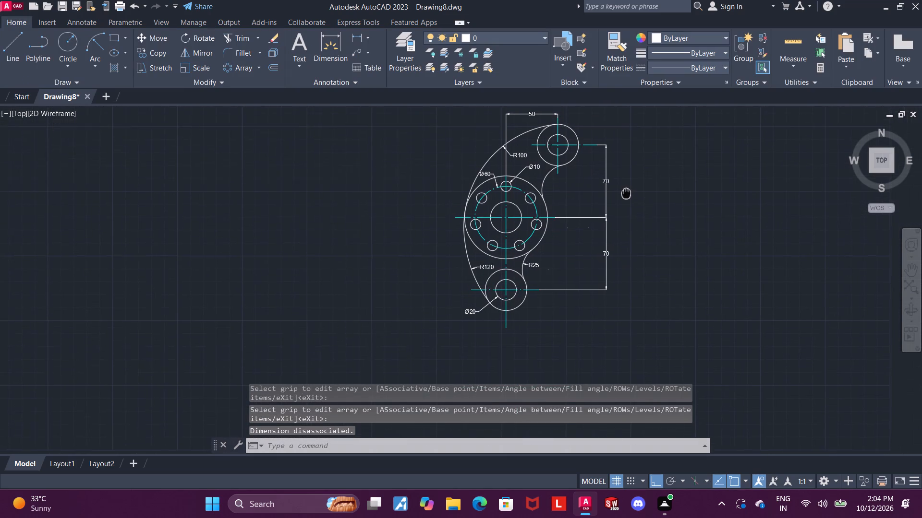
{"action": "middle_click_drag", "start_coordinate": [626, 194], "coordinate": [628, 211]}
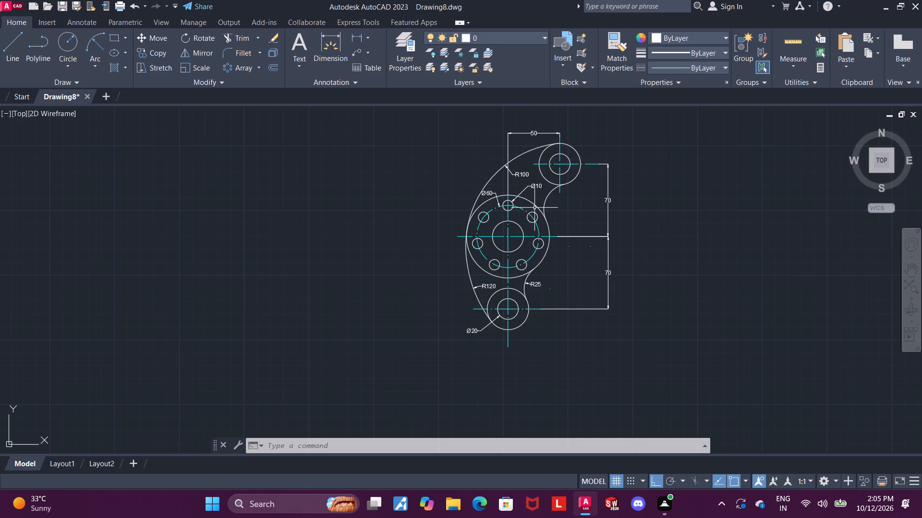
{"action": "middle_click_drag", "start_coordinate": [609, 234], "coordinate": [630, 228]}
{"action": "scroll", "coordinate": [565, 223], "scroll_direction": "up", "scroll_amount": 1}
{"action": "left_click", "coordinate": [344, 46]}
{"action": "scroll", "coordinate": [515, 186], "scroll_direction": "up", "scroll_amount": 1}
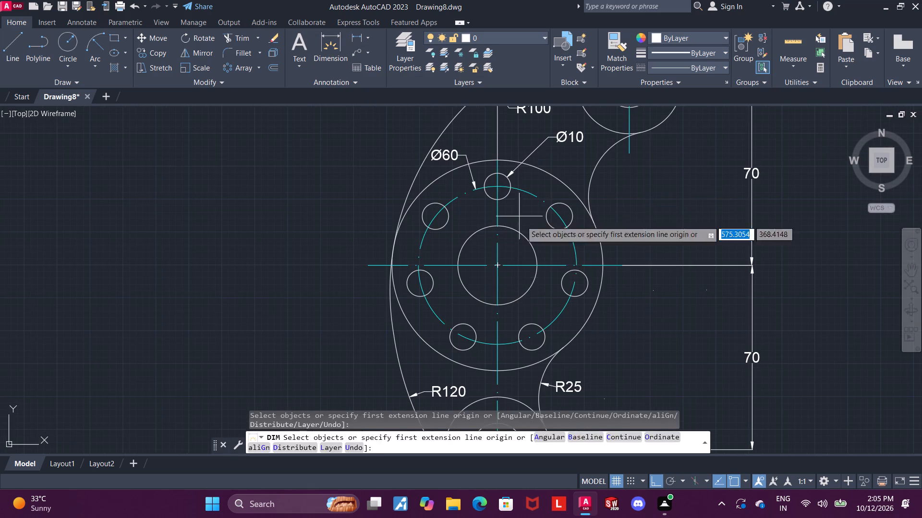
{"action": "left_click", "coordinate": [535, 247]}
{"action": "left_click", "coordinate": [637, 222]}
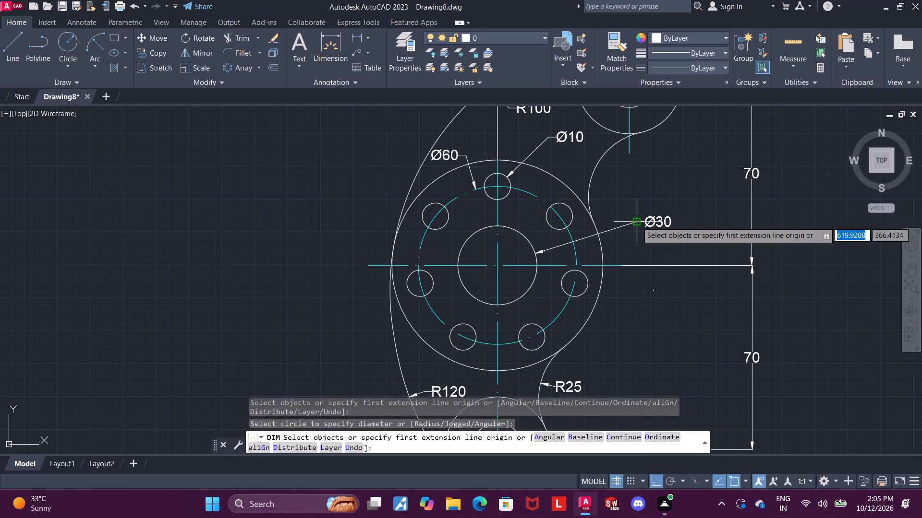
Add a diameter dimension to the flange's outer circle, with its text just outside the lower-right edge.
{"action": "left_click", "coordinate": [330, 43]}
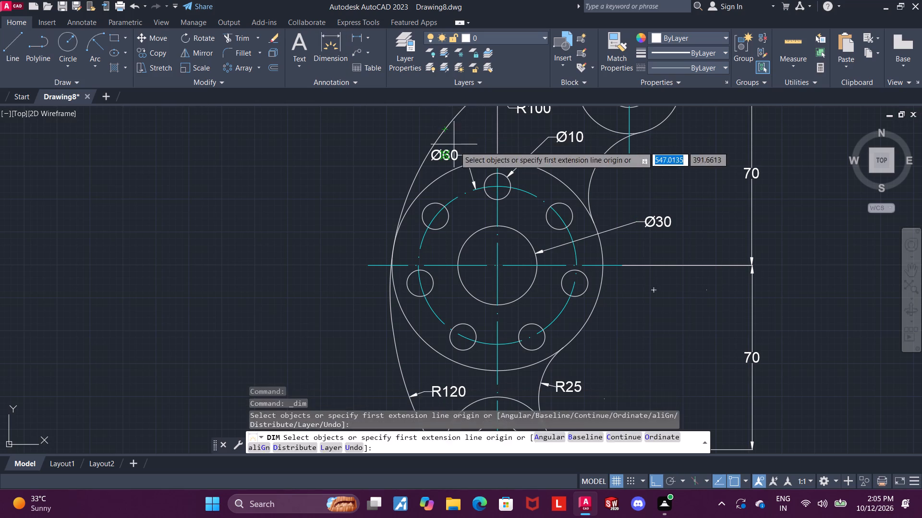
{"action": "left_click", "coordinate": [586, 324]}
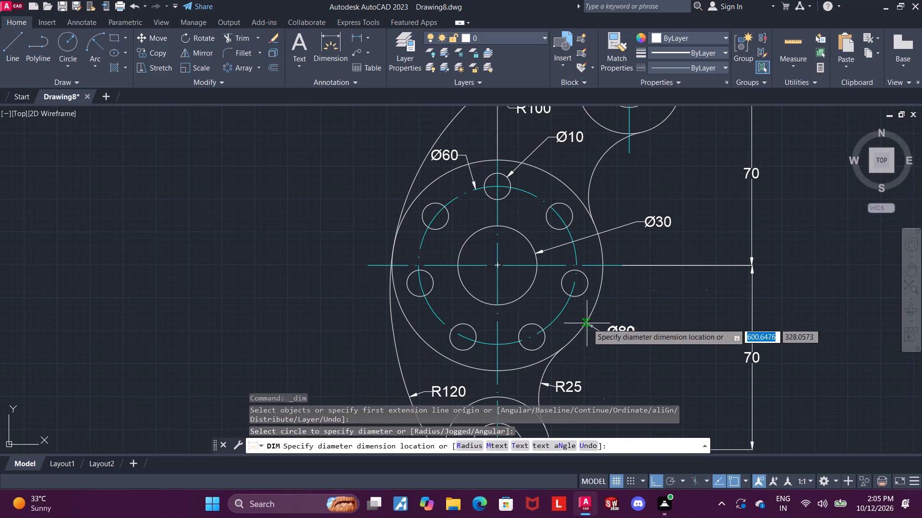
{"action": "left_click", "coordinate": [607, 333]}
{"action": "scroll", "coordinate": [650, 329], "scroll_direction": "down", "scroll_amount": 1}
{"action": "middle_click_drag", "start_coordinate": [817, 365], "coordinate": [811, 294]}
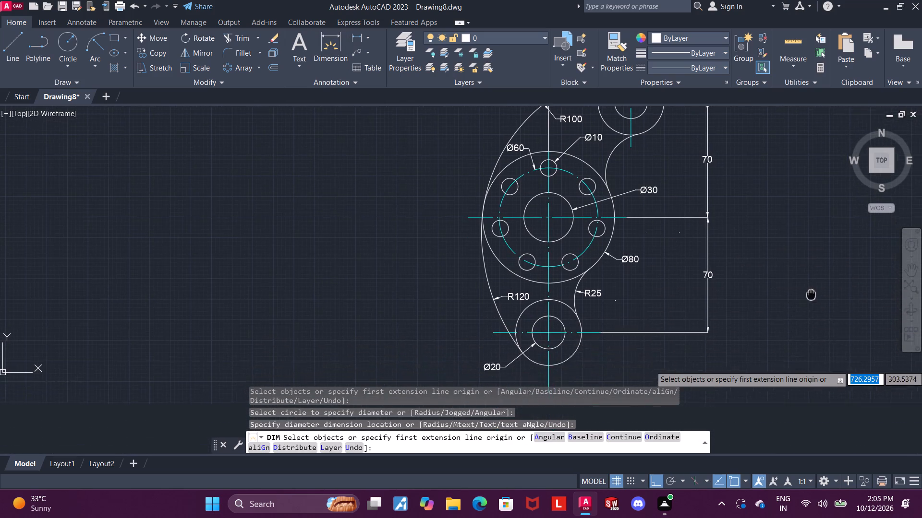
{"action": "middle_click_drag", "start_coordinate": [811, 294], "coordinate": [811, 285]}
{"action": "scroll", "coordinate": [780, 275], "scroll_direction": "down", "scroll_amount": 1}
{"action": "middle_click_drag", "start_coordinate": [821, 266], "coordinate": [747, 293]}
{"action": "middle_click_drag", "start_coordinate": [754, 288], "coordinate": [686, 274]}
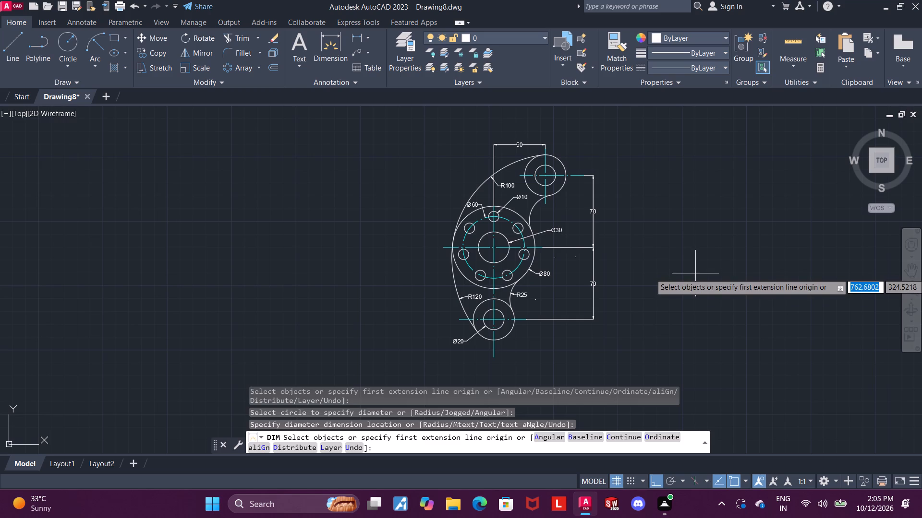
{"action": "key", "text": "Escape"}
Append "-7X" to the small hole's diameter dimension text so it reads Ø10-7X.
{"action": "scroll", "coordinate": [651, 244], "scroll_direction": "up", "scroll_amount": 1}
{"action": "scroll", "coordinate": [653, 248], "scroll_direction": "down", "scroll_amount": 1}
{"action": "middle_click", "coordinate": [660, 260]}
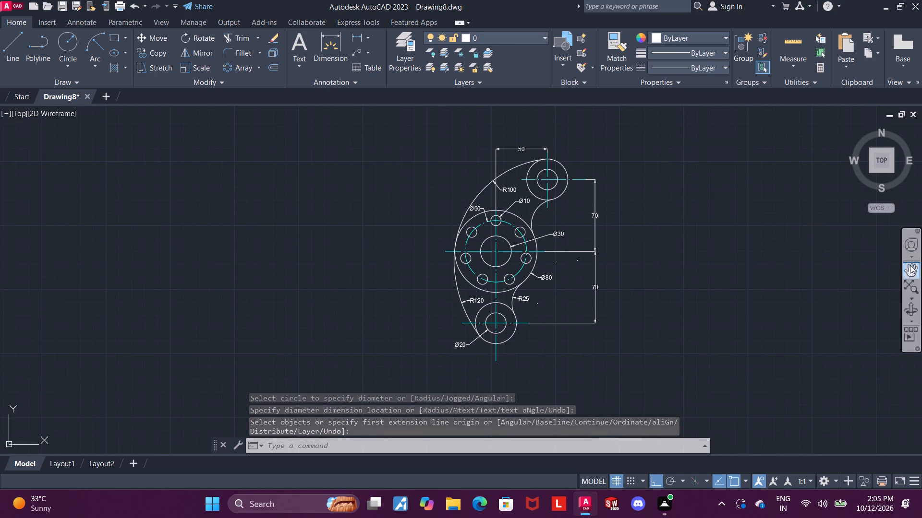
{"action": "middle_click", "coordinate": [619, 282]}
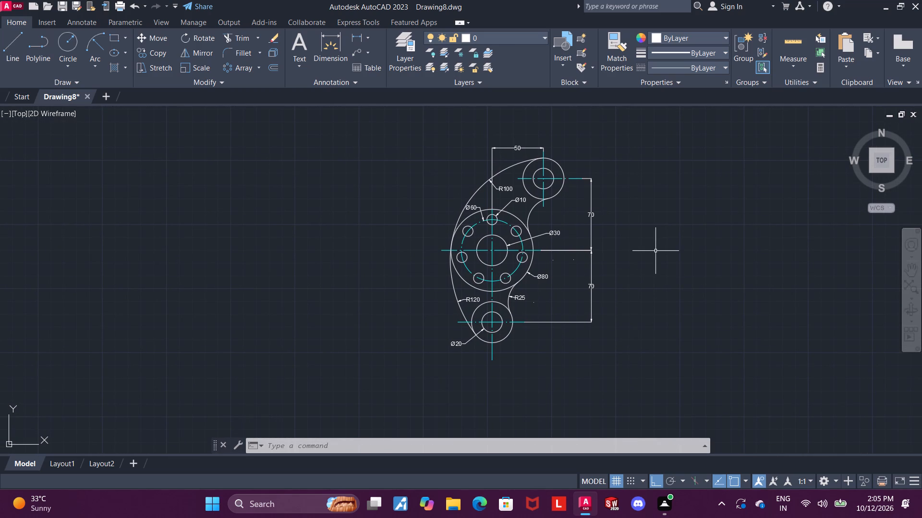
{"action": "middle_click_drag", "start_coordinate": [627, 259], "coordinate": [639, 268]}
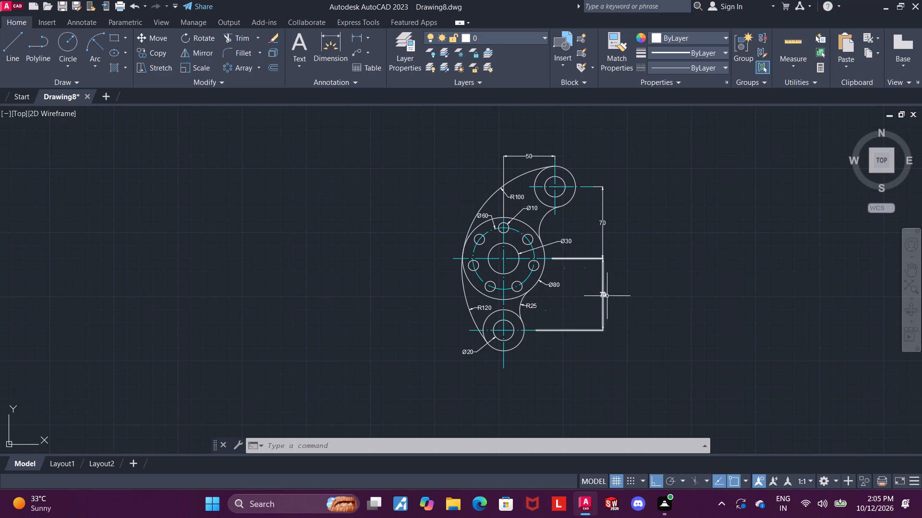
{"action": "scroll", "coordinate": [510, 193], "scroll_direction": "up", "scroll_amount": 2}
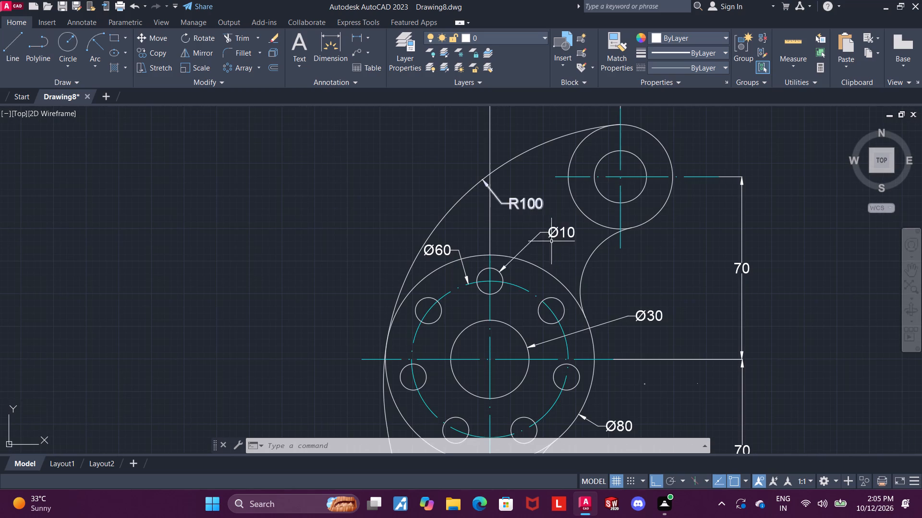
{"action": "double_click", "coordinate": [564, 232]}
{"action": "left_click", "coordinate": [572, 235]}
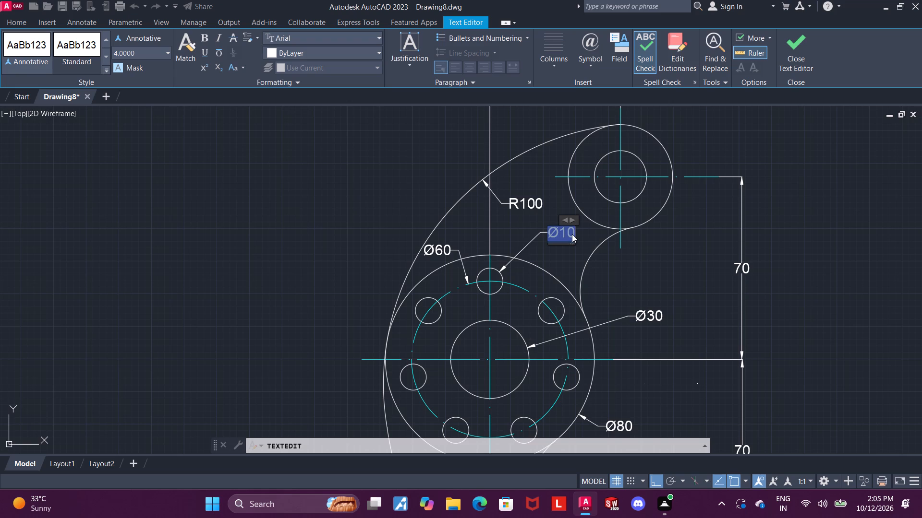
{"action": "double_click", "coordinate": [572, 234]}
{"action": "key", "text": "Right"}
{"action": "key", "text": "minus"}
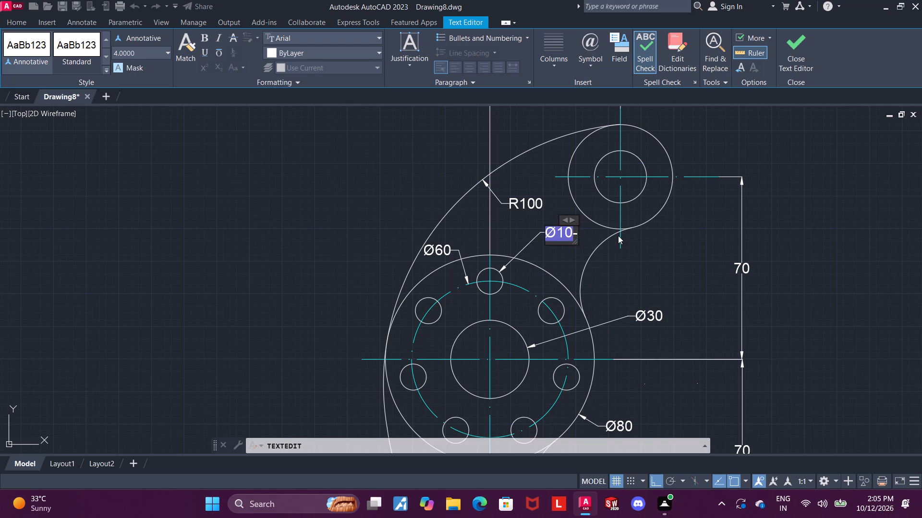
{"action": "key", "text": "7"}
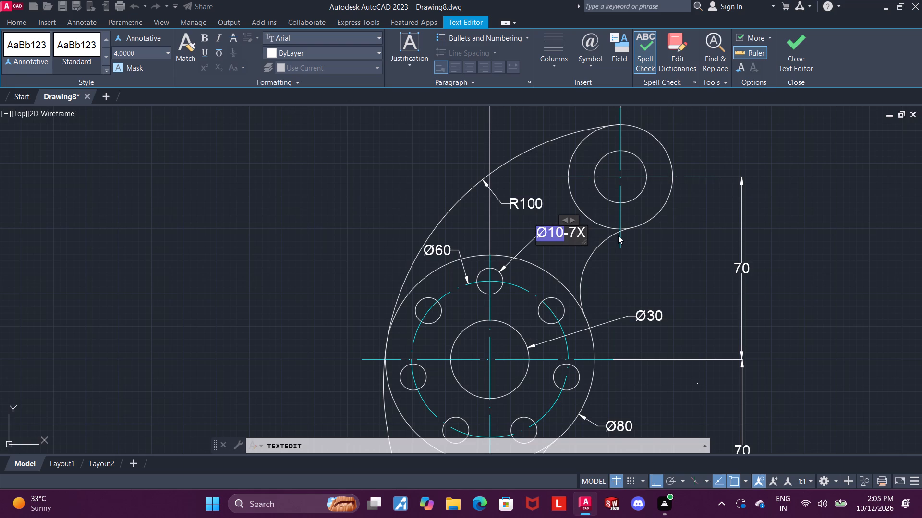
{"action": "left_click", "coordinate": [803, 45]}
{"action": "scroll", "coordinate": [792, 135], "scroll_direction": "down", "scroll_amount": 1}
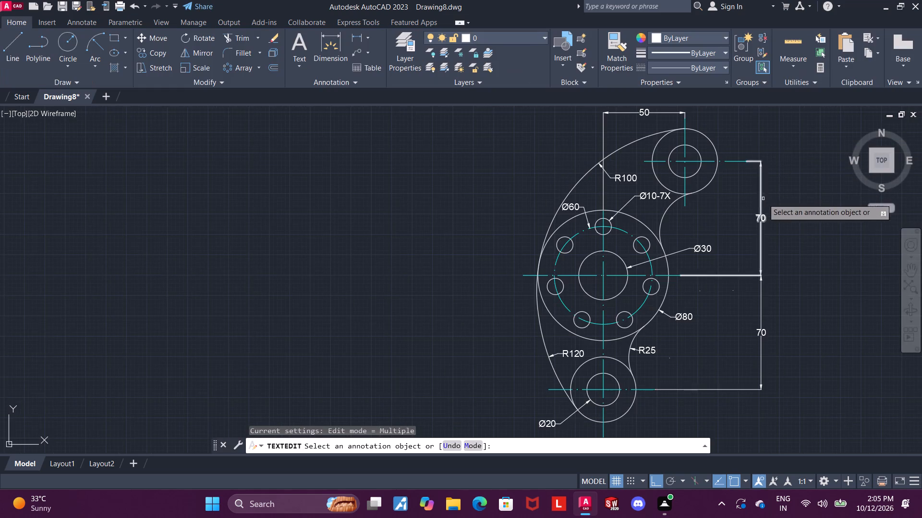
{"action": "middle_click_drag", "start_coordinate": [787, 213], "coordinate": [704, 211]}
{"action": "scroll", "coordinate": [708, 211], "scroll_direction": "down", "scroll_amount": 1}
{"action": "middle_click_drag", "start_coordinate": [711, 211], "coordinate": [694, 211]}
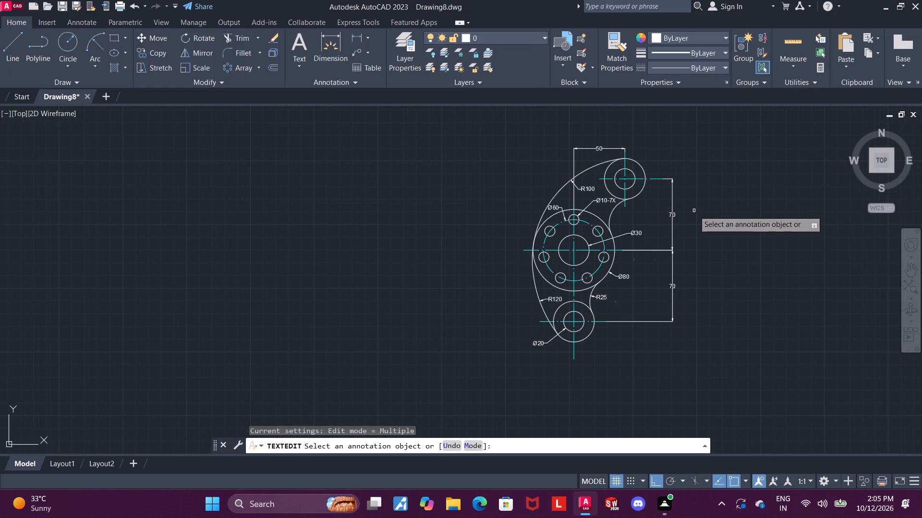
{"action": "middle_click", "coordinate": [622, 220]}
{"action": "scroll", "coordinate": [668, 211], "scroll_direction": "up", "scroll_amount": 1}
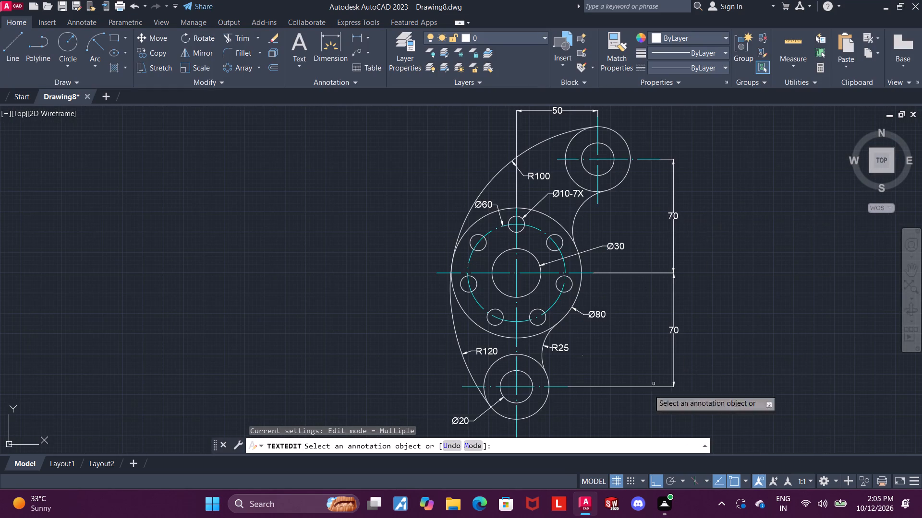
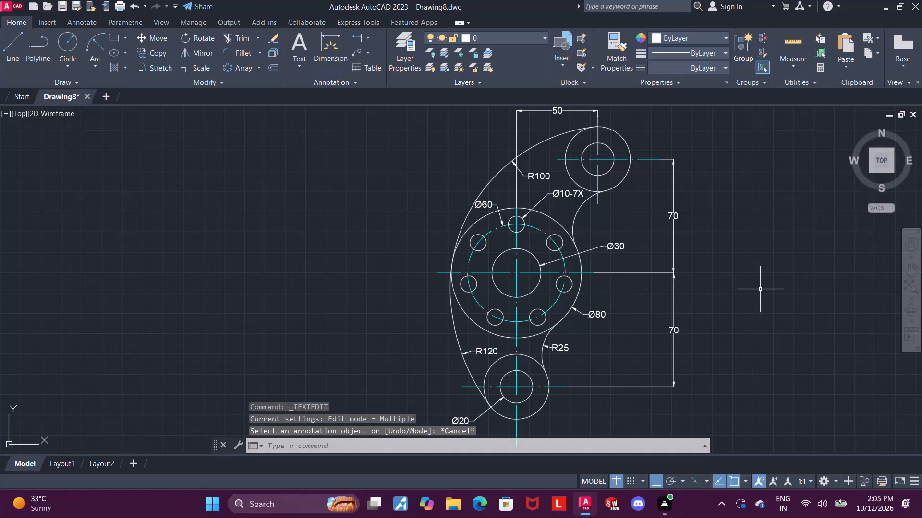
Turn off log file recording with the LOGFILEOFF command.
{"action": "type", "text": "logfile"}
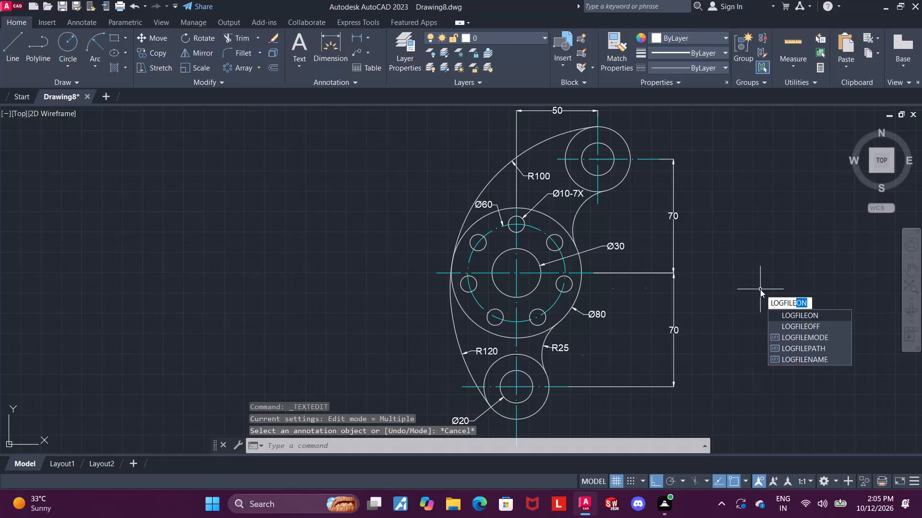
{"action": "left_click", "coordinate": [797, 330]}
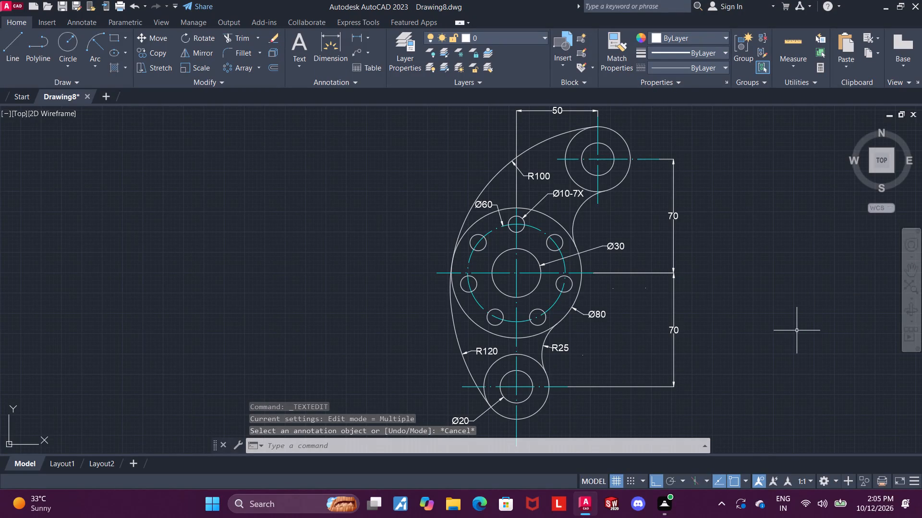
Save the drawing under the name "dual arm linkage plate".
{"action": "key", "text": "ctrl+s"}
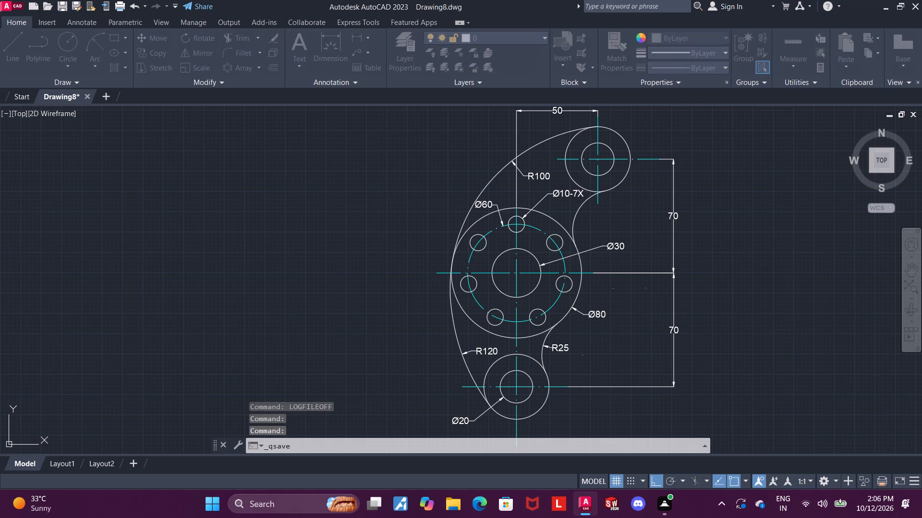
{"action": "type", "text": "dual arm linkage plate"}
{"action": "key", "text": "Return"}
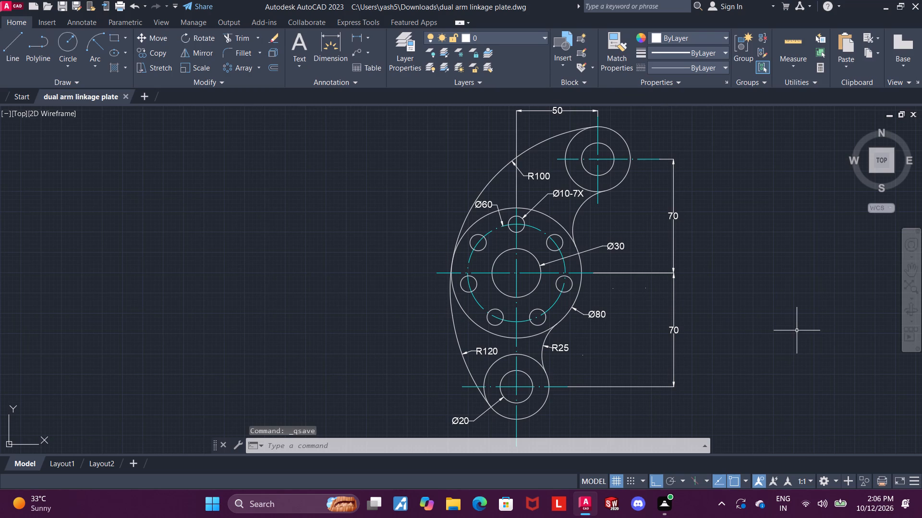
Set up a plot with the DWG To PDF.pc3 plotter on ISO A4 (297.00 x 210.00 MM) paper, centred on the sheet.
{"action": "type", "text": "plot"}
{"action": "key", "text": "Return"}
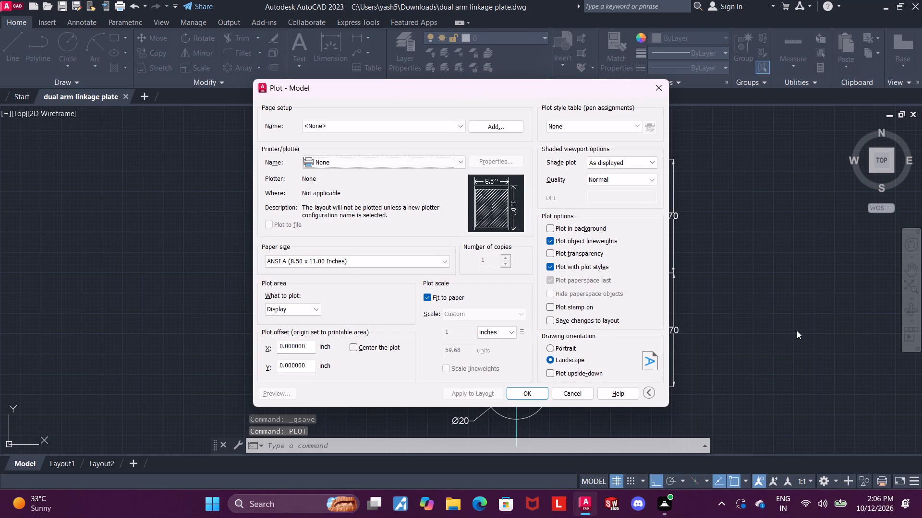
{"action": "left_click", "coordinate": [306, 165]}
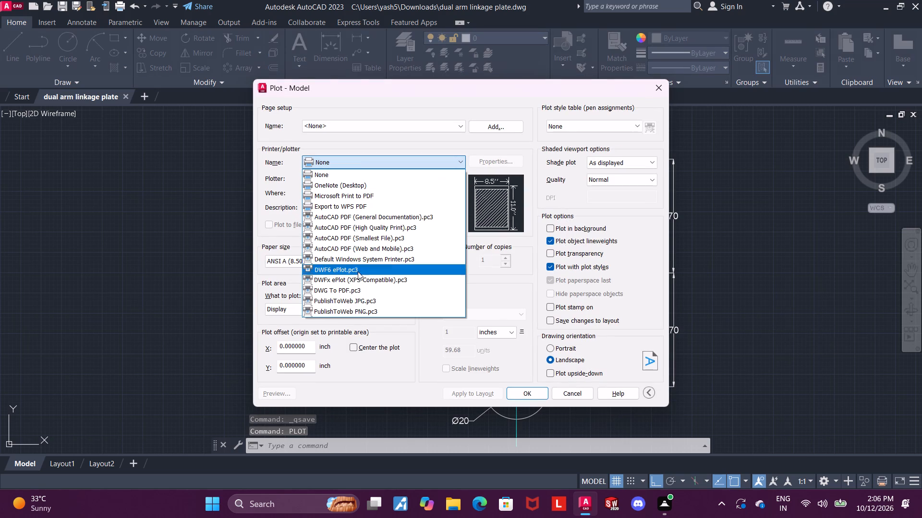
{"action": "left_click", "coordinate": [368, 293]}
{"action": "left_click", "coordinate": [362, 255]}
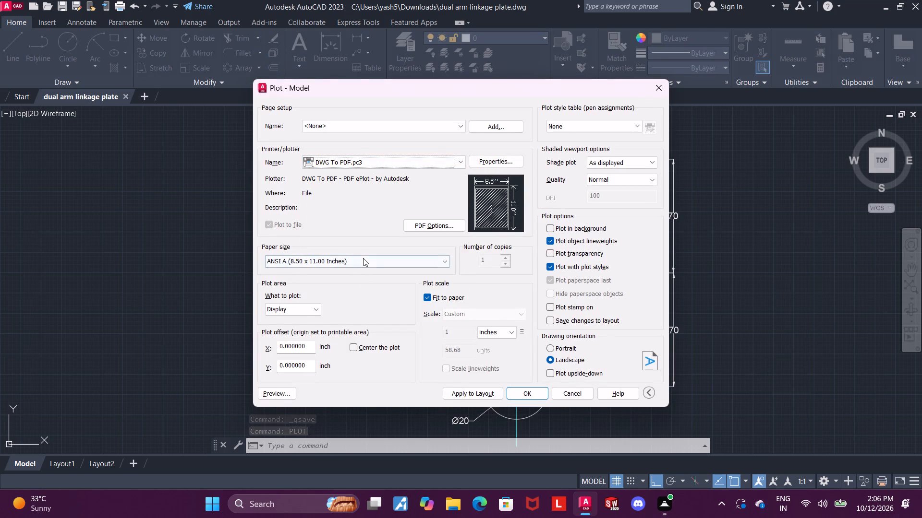
{"action": "left_click", "coordinate": [363, 258]}
{"action": "scroll", "coordinate": [360, 336], "scroll_direction": "down", "scroll_amount": 6}
{"action": "scroll", "coordinate": [392, 413], "scroll_direction": "down", "scroll_amount": 7}
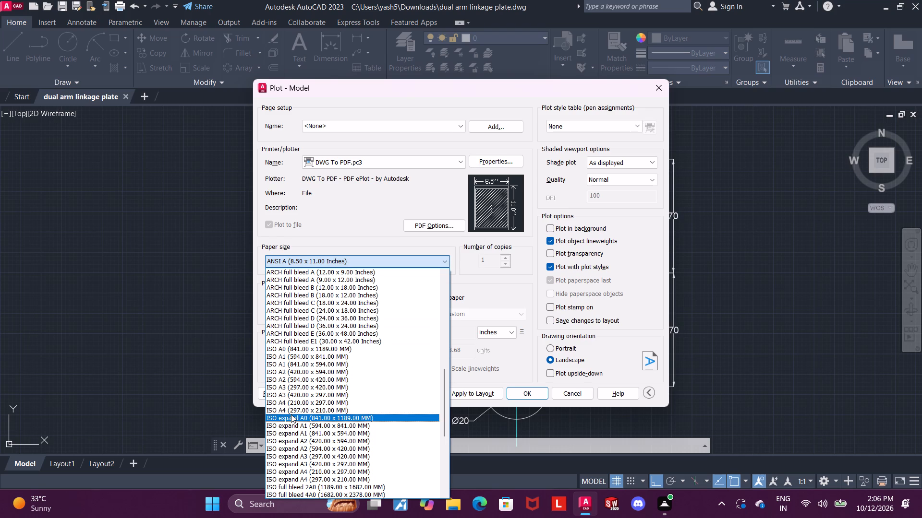
{"action": "left_click", "coordinate": [291, 409]}
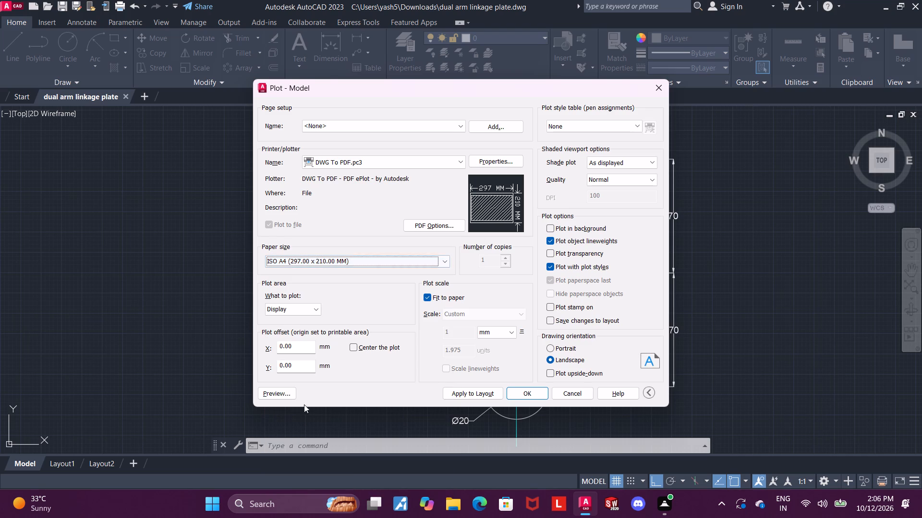
{"action": "left_click", "coordinate": [354, 347]}
Set the plot area to a window enclosing the whole part profile and all its dimensions.
{"action": "left_click", "coordinate": [273, 308]}
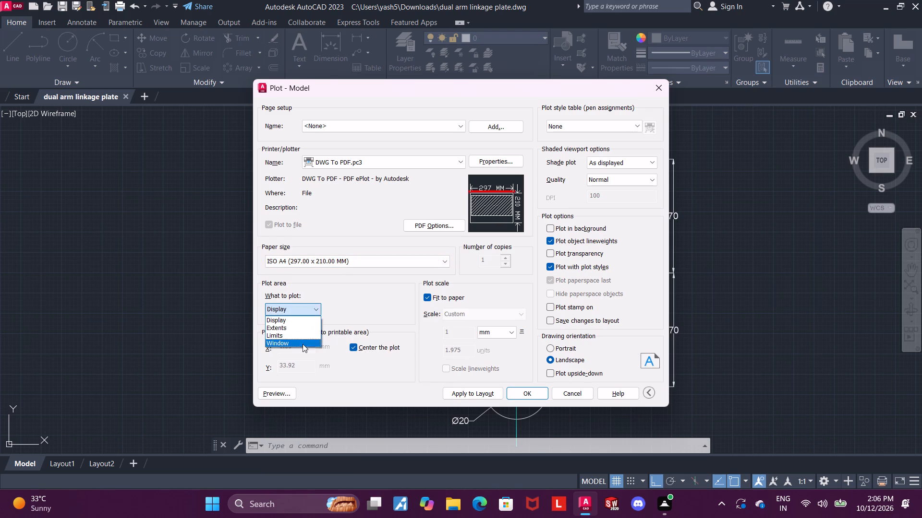
{"action": "left_click", "coordinate": [299, 342]}
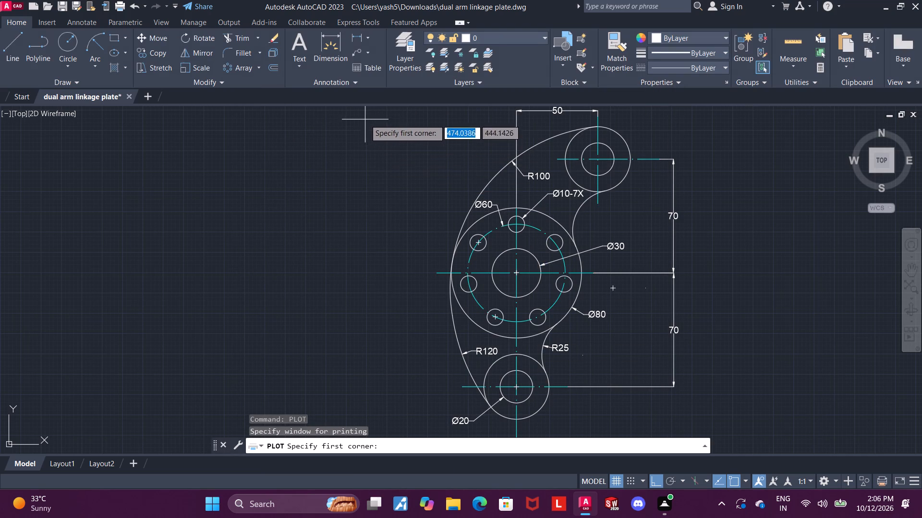
{"action": "left_click", "coordinate": [361, 106]}
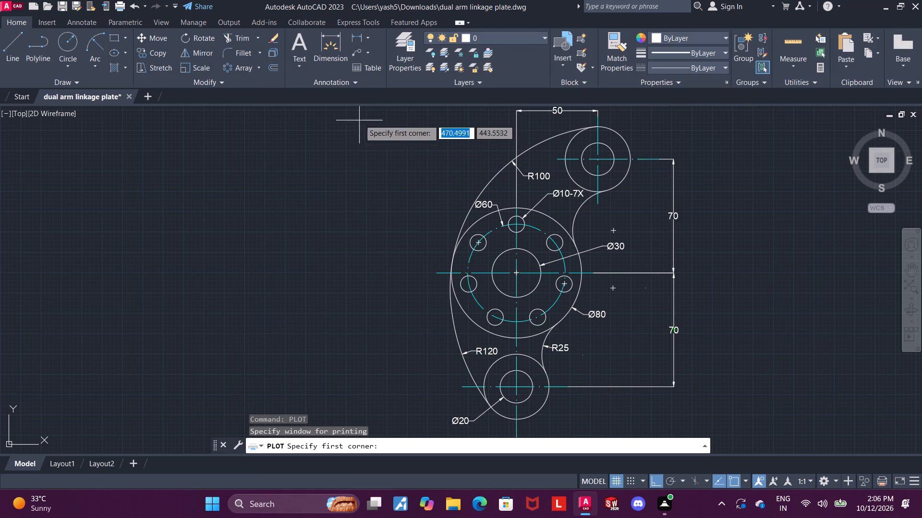
{"action": "left_click", "coordinate": [354, 107]}
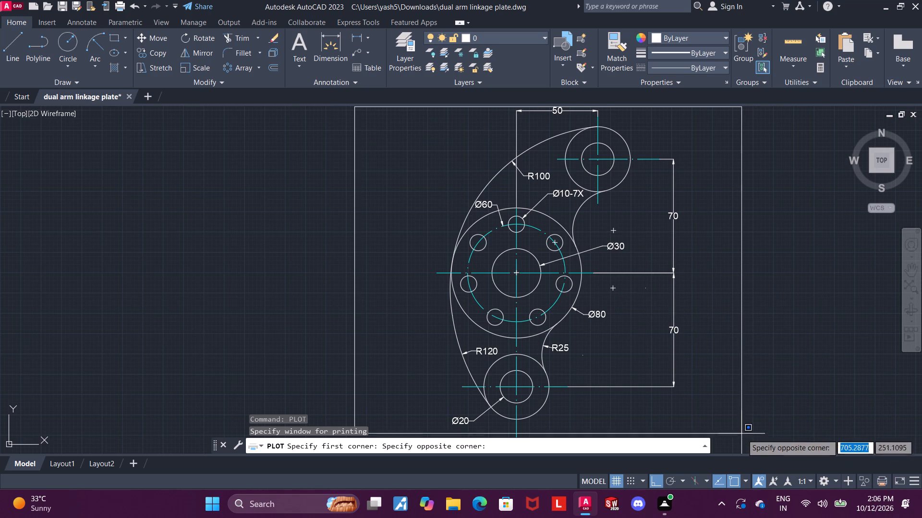
{"action": "left_click", "coordinate": [744, 438]}
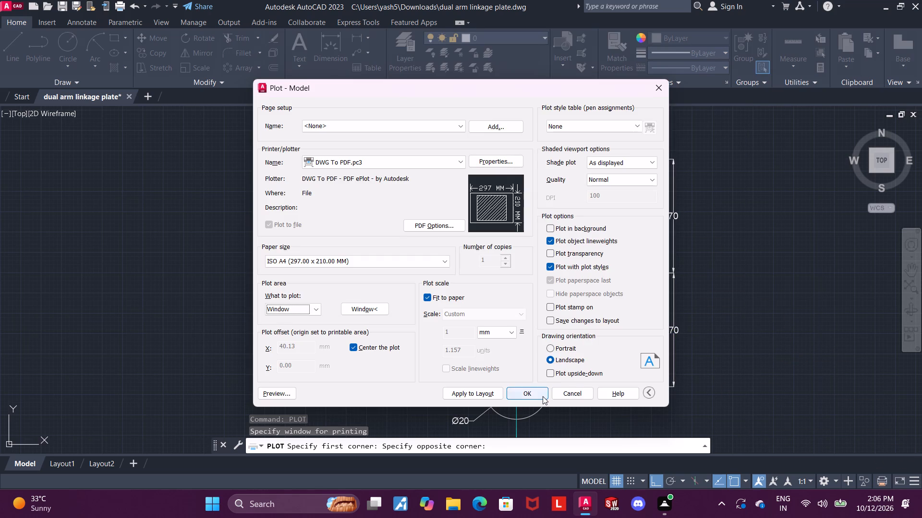
Plot the drawing to a PDF in the Downloads folder, keeping the suggested file name.
{"action": "left_click", "coordinate": [543, 396]}
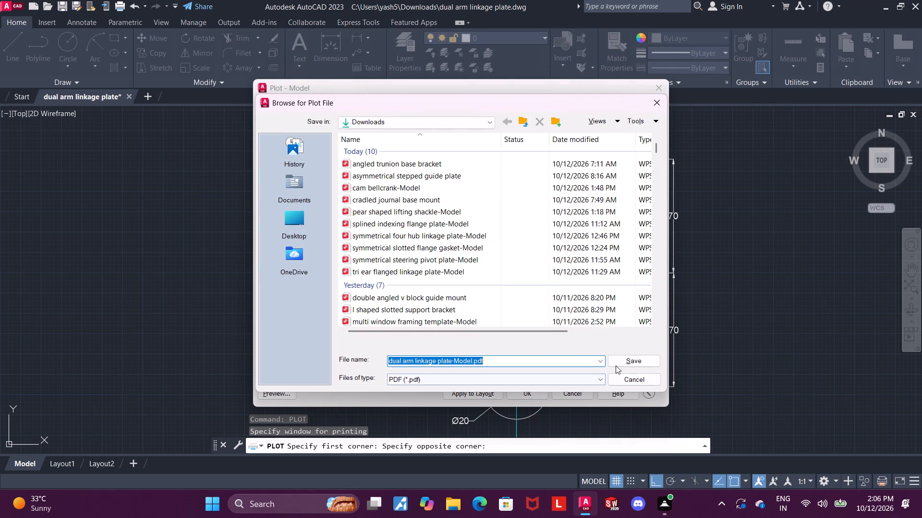
{"action": "left_click", "coordinate": [636, 358]}
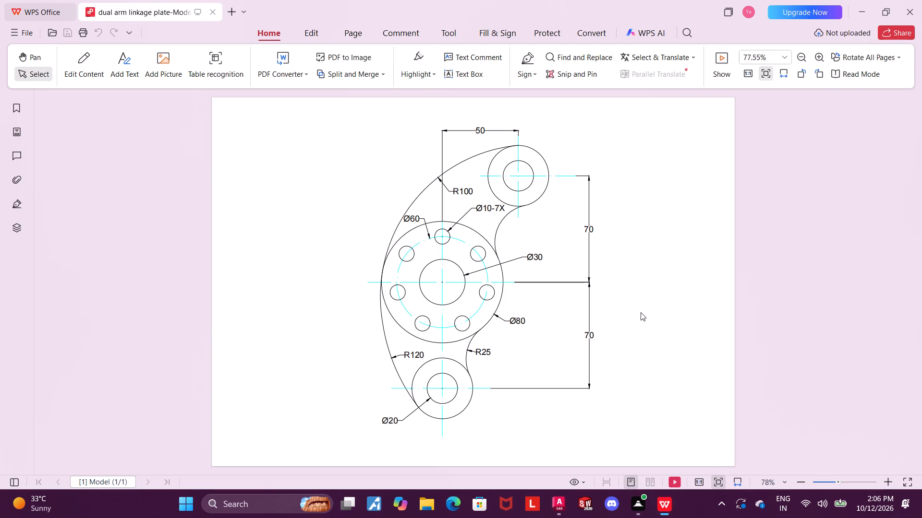
Check the plotted PDF in WPS Office, close it and return to AutoCAD.
{"action": "left_click", "coordinate": [692, 204]}
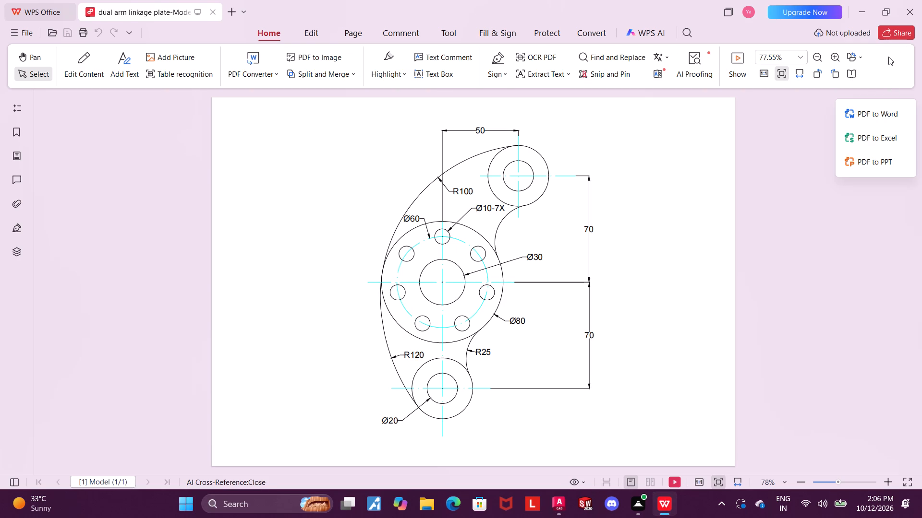
{"action": "left_click", "coordinate": [920, 2]}
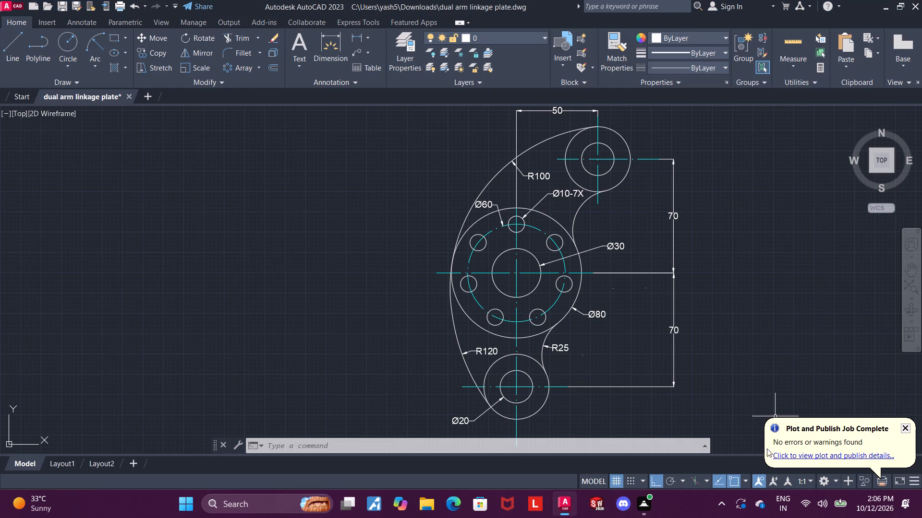